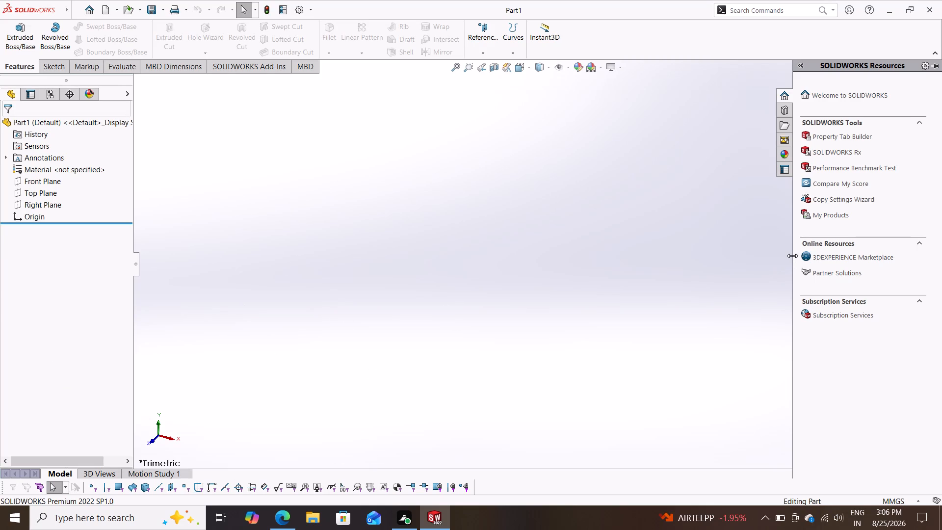
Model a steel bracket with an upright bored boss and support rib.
Collapse the SOLIDWORKS Resources pane to give the graphics area its full width.
left_click_drag(792, 256, 941, 253)
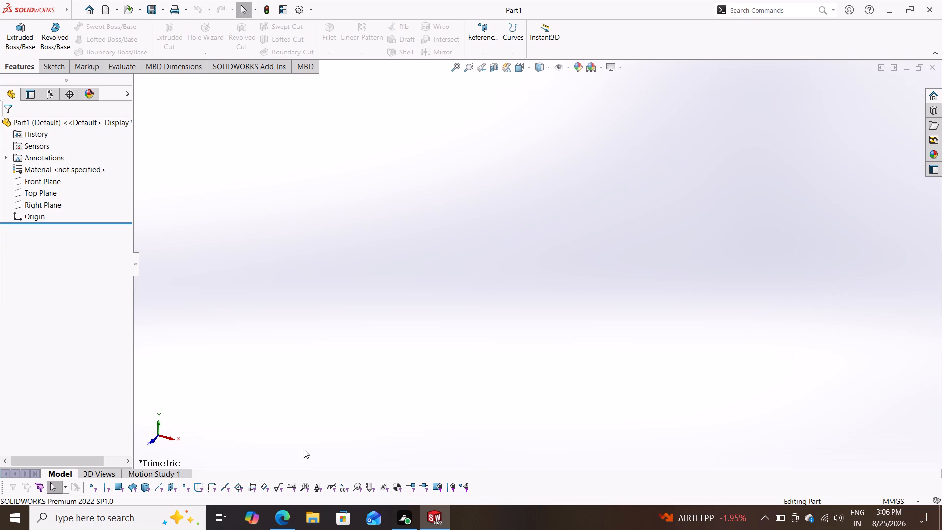
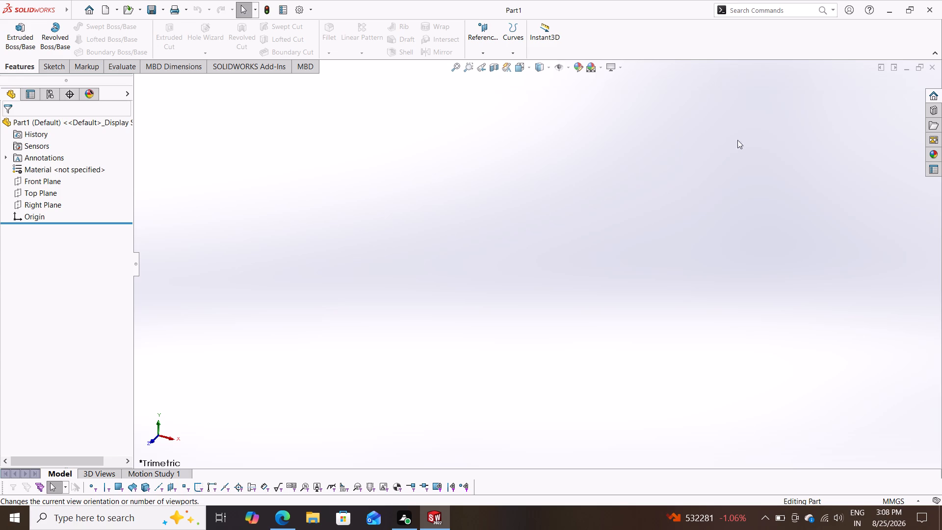
Start a sketch on the Top Plane and draw a center rectangle about 169 by 95 mm centred on the origin.
left_click(45, 66)
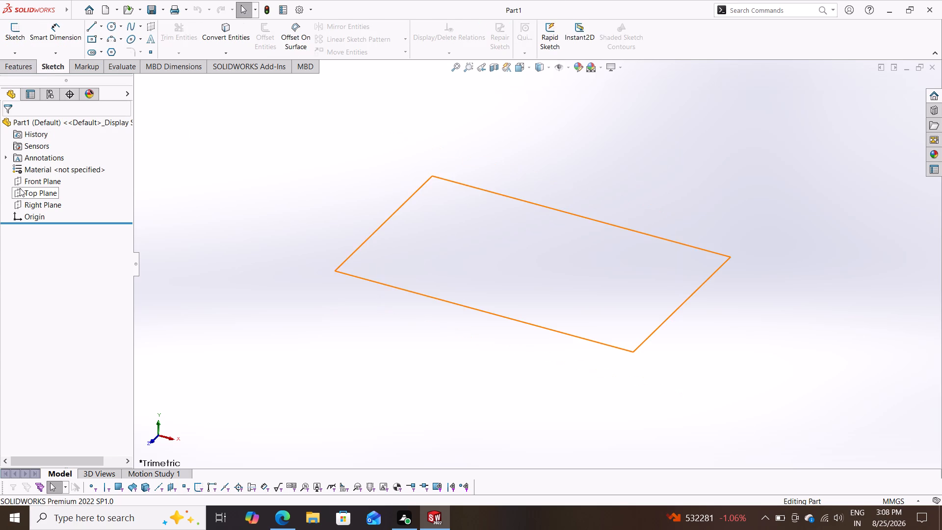
left_click(37, 191)
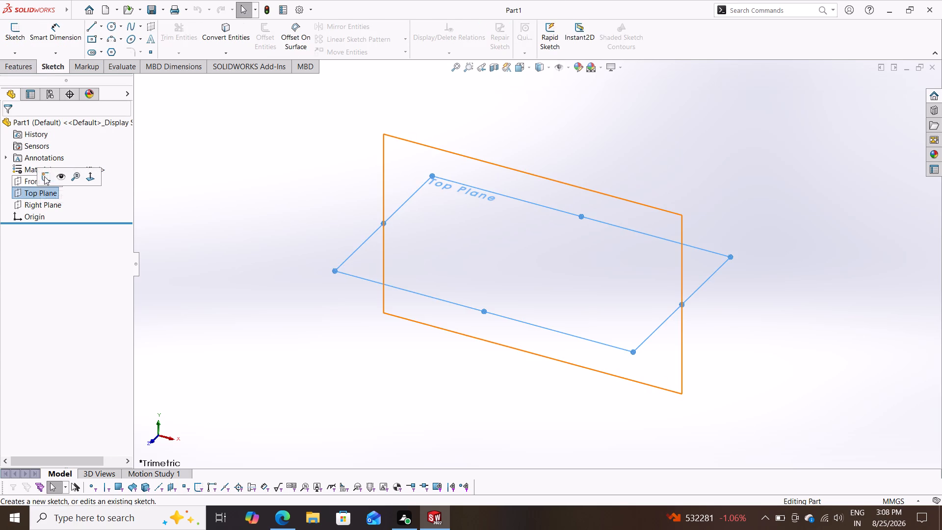
left_click(47, 173)
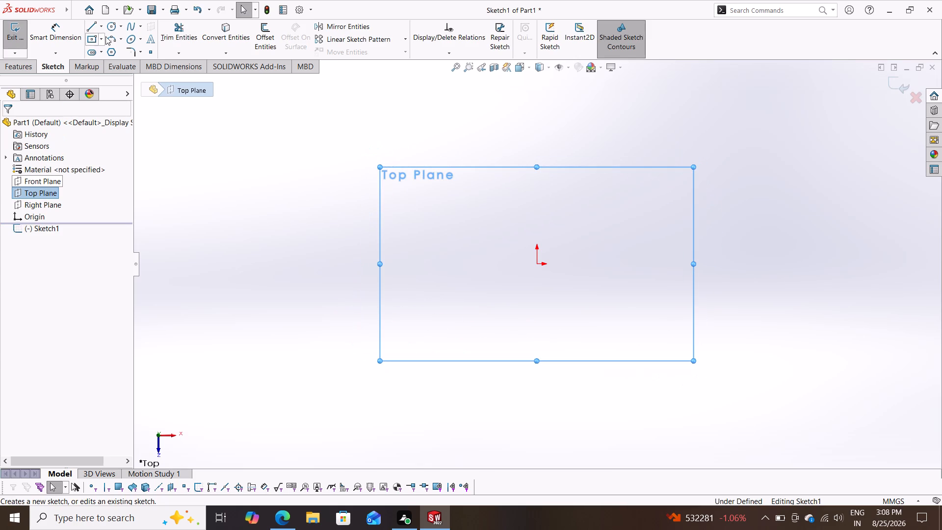
left_click(103, 36)
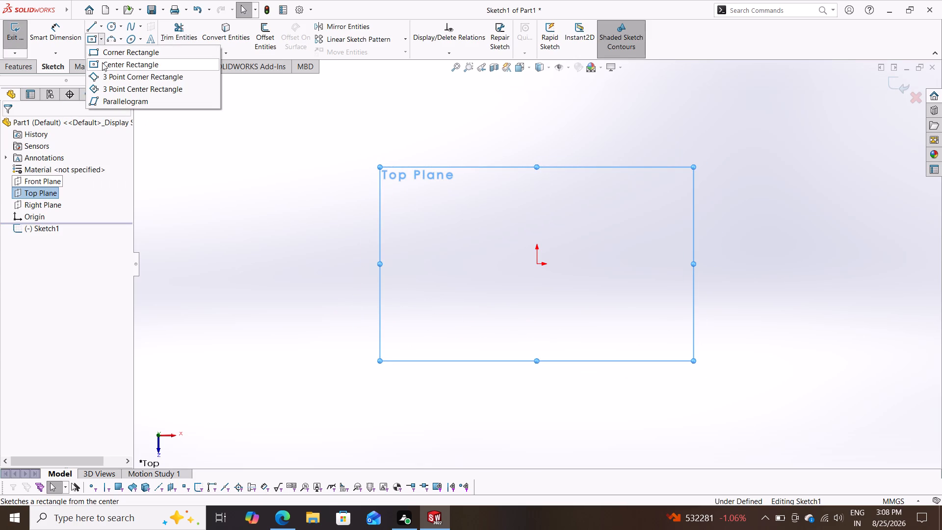
left_click(103, 68)
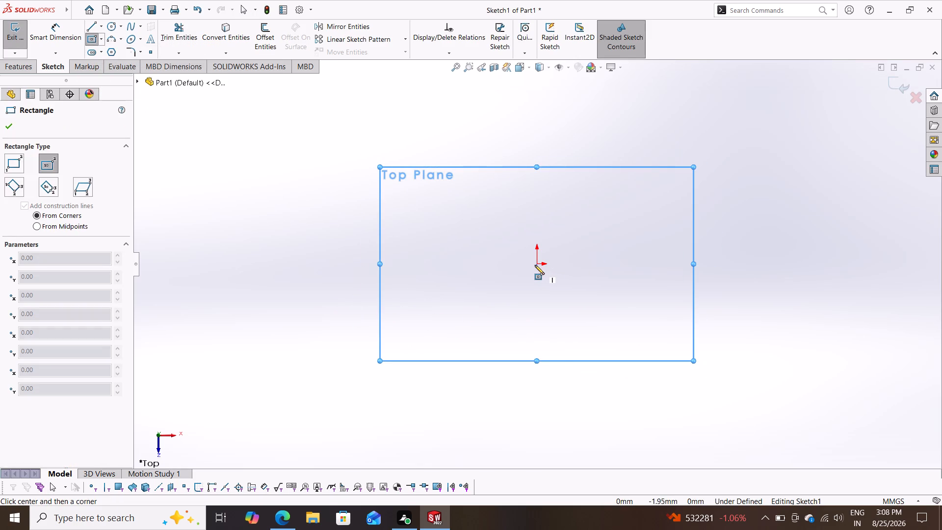
left_click(535, 264)
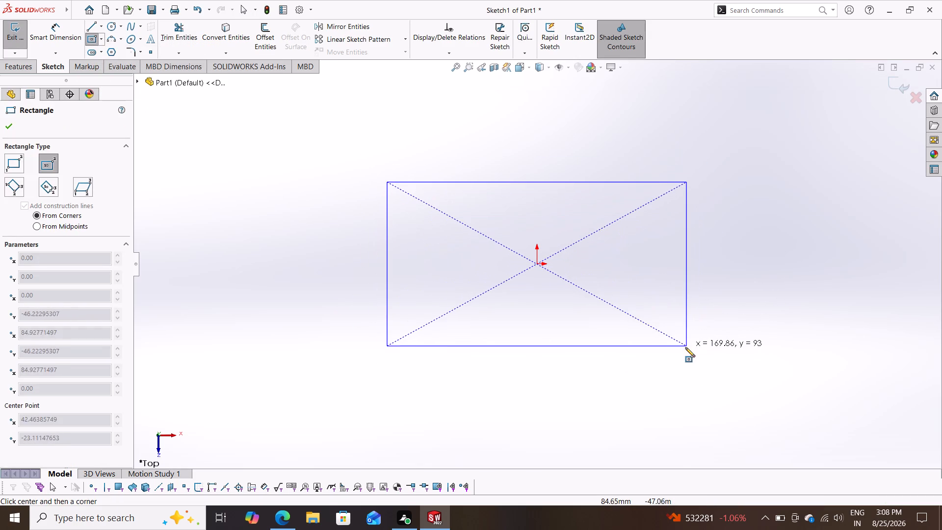
left_click(685, 347)
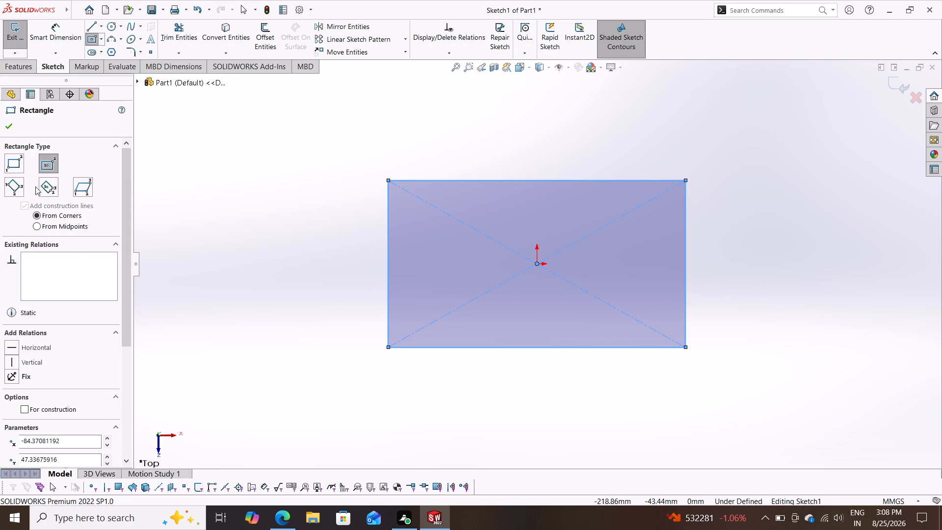
Dimension the rectangle 60 mm wide and 30 mm high.
left_click(47, 33)
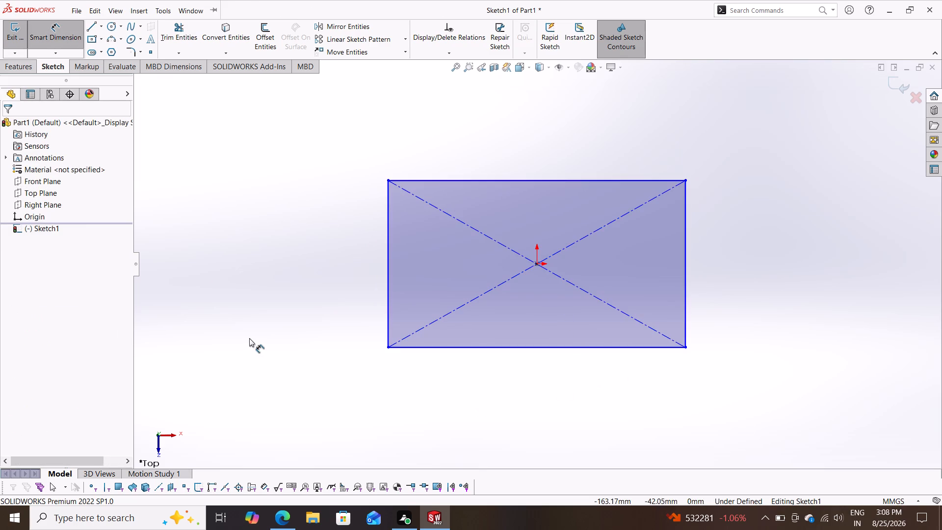
left_click(495, 346)
left_click(504, 394)
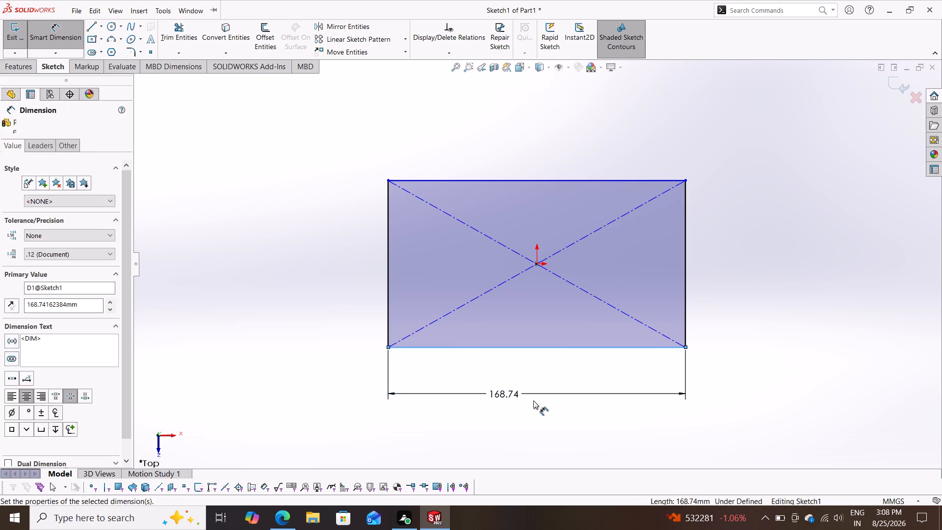
type("60")
key("Return")
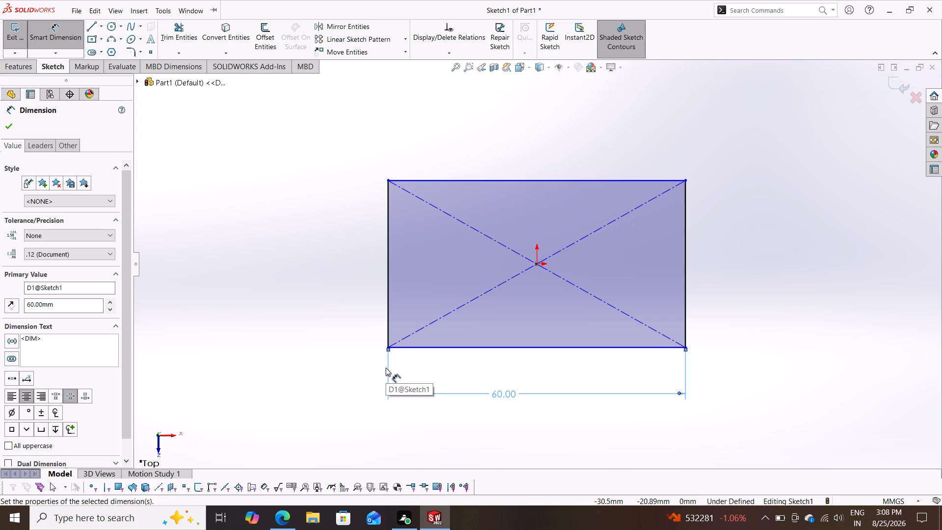
left_click(685, 247)
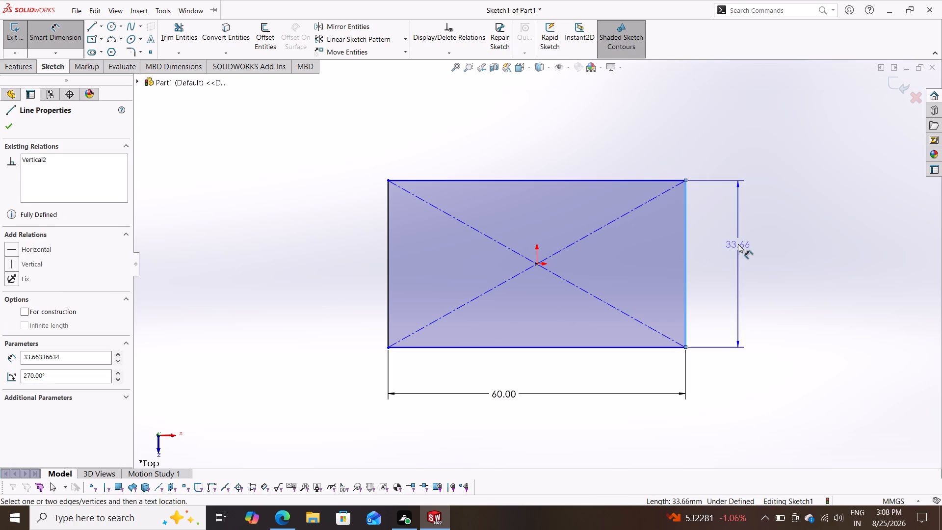
left_click(738, 244)
type("30")
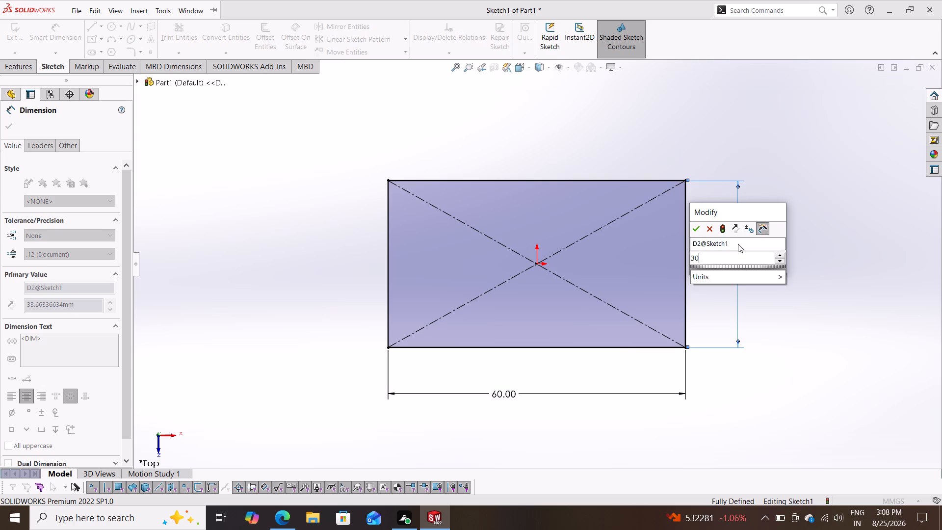
key("Return")
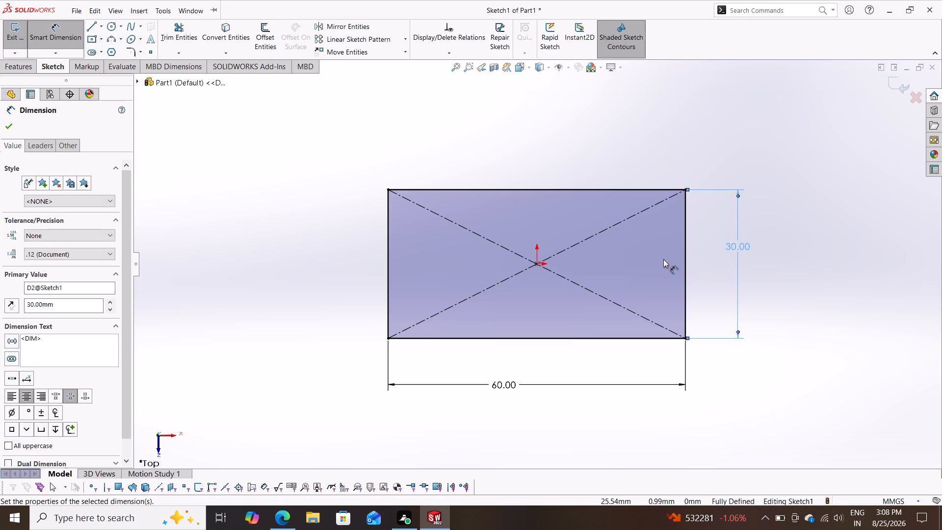
Add a 10 mm equal-distance sketch chamfer to the rectangle's upper-right corner.
left_click(141, 48)
left_click(146, 77)
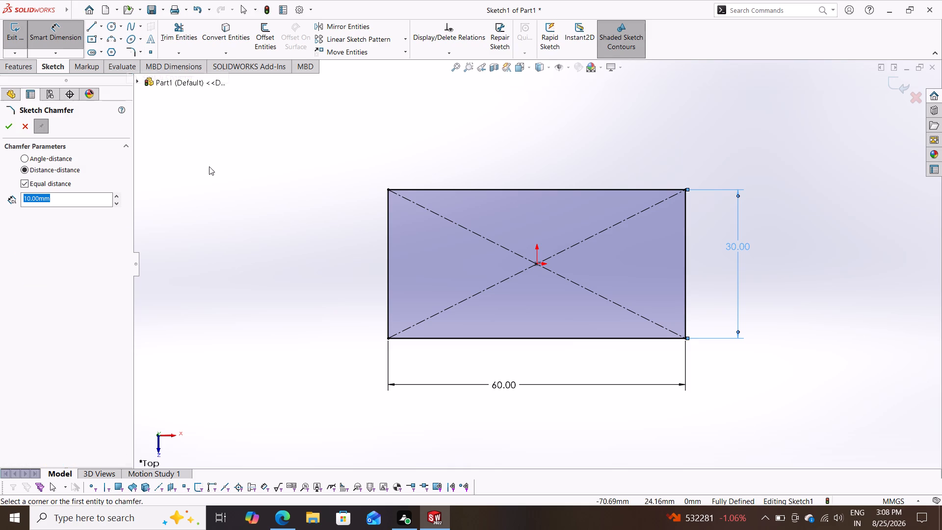
left_click_drag(708, 147, 656, 223)
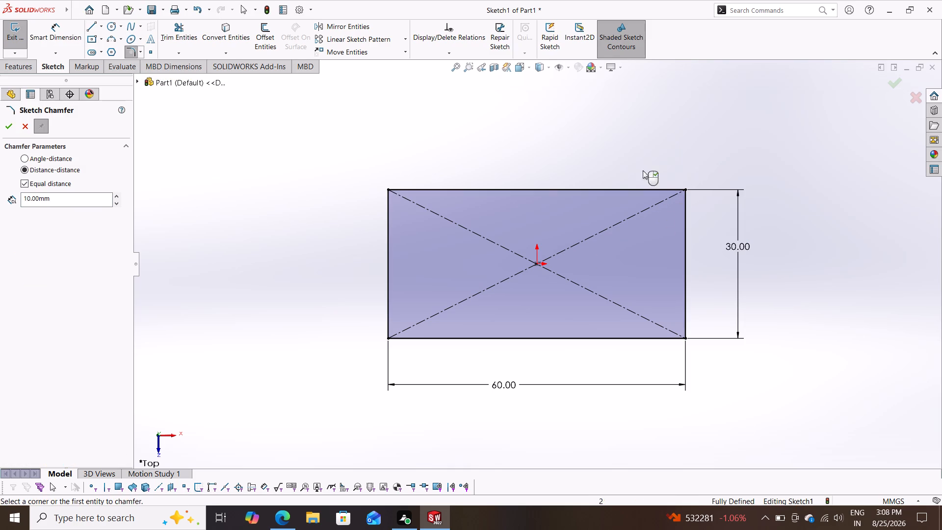
left_click_drag(639, 155, 679, 208)
left_click(684, 207)
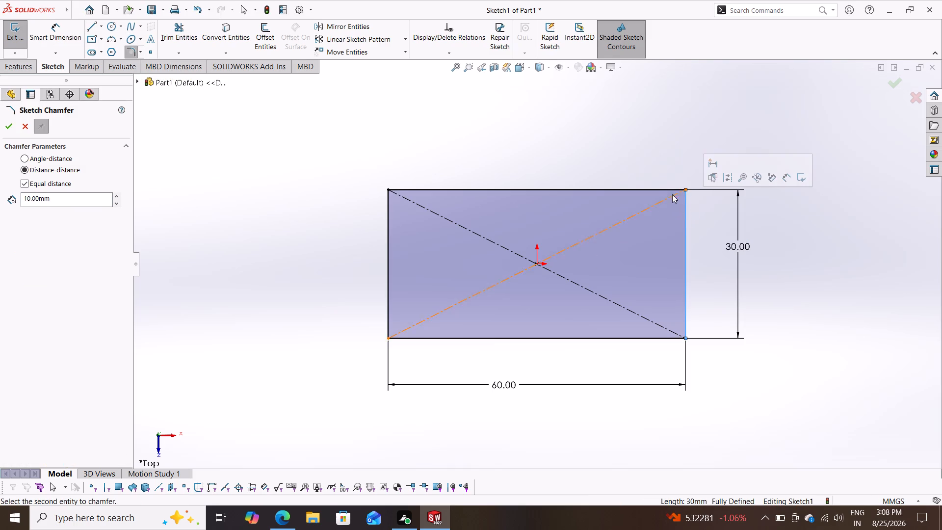
left_click(666, 190)
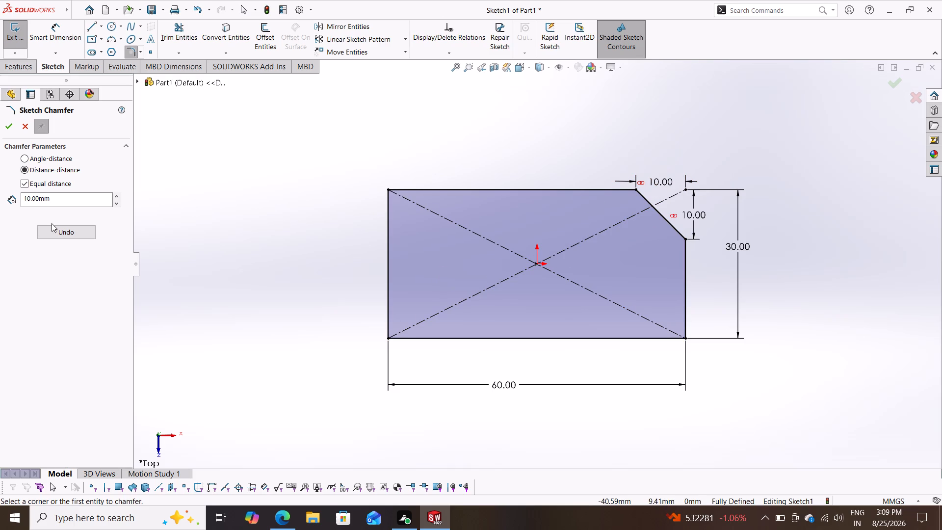
Set the upper-right corner chamfer's distance to 9 mm.
left_click_drag(68, 200, 0, 196)
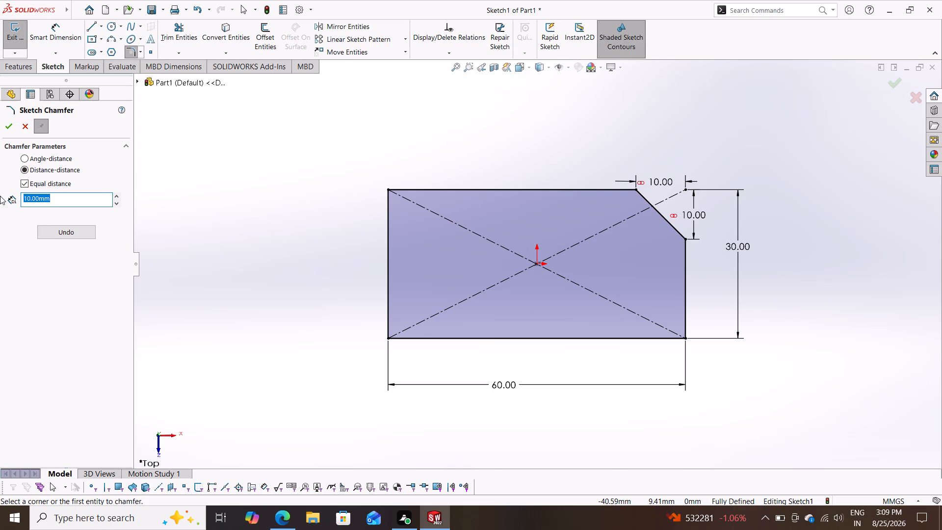
key("9")
key("Return")
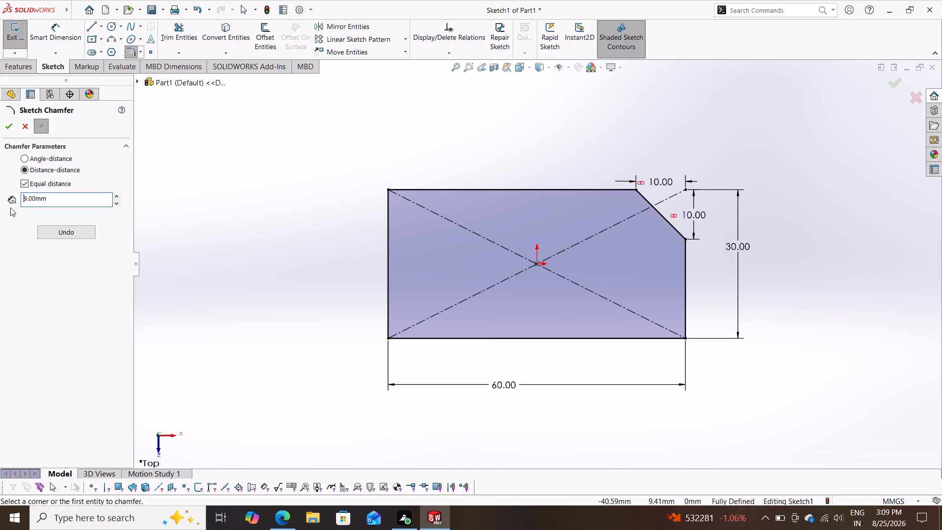
left_click(4, 130)
double_click(658, 182)
key("9")
key("Return")
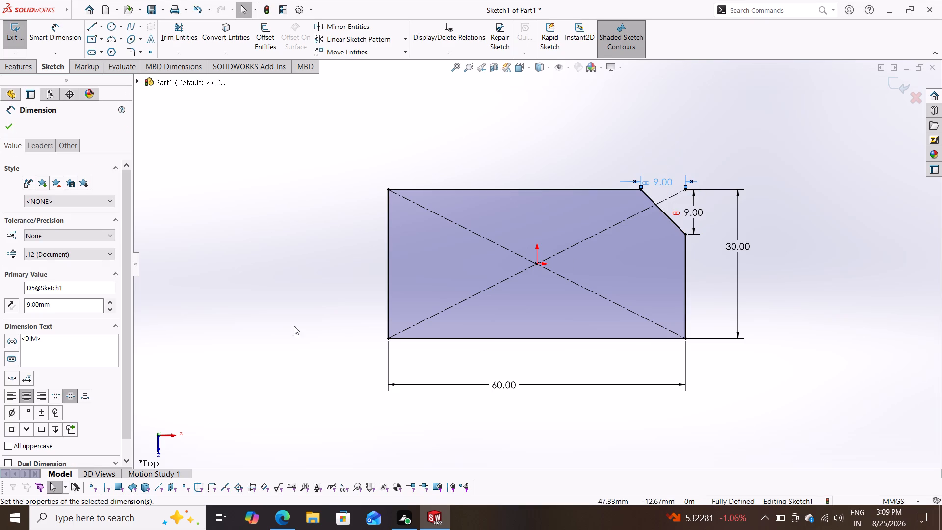
left_click(7, 124)
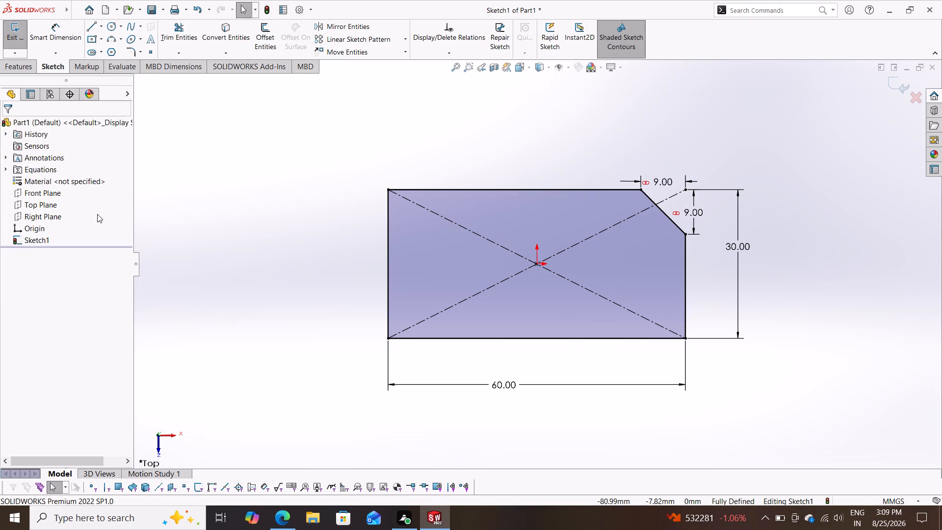
Add a 9 mm equal-distance sketch chamfer to the rectangle's lower-right corner.
left_click(141, 52)
left_click(142, 77)
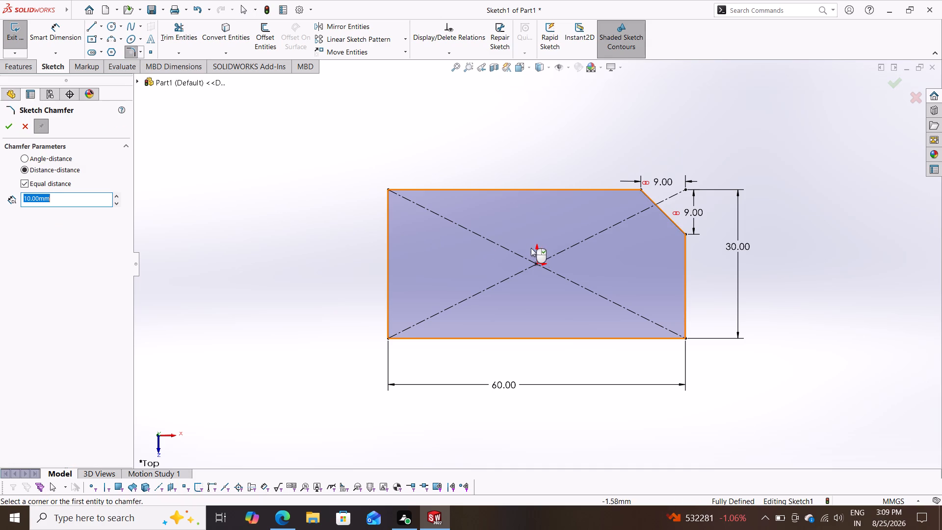
key("9")
key("Return")
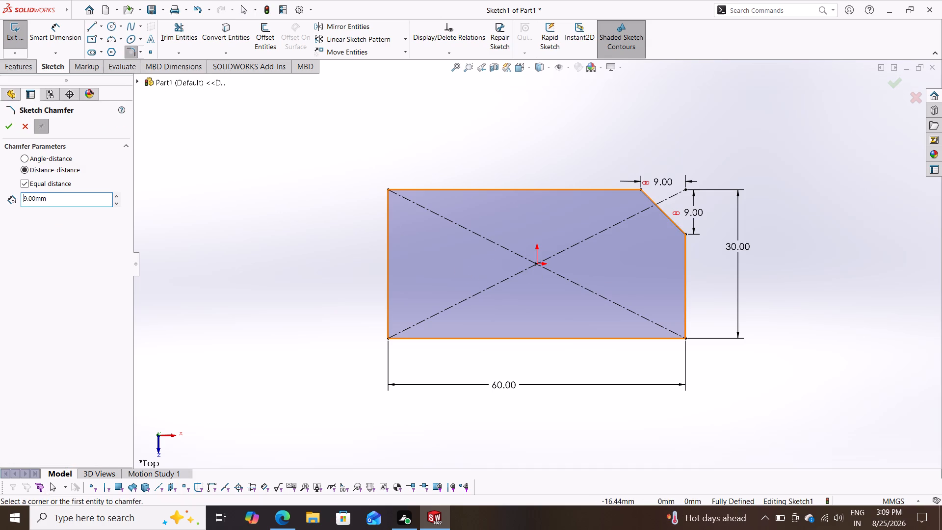
left_click(685, 311)
left_click(665, 340)
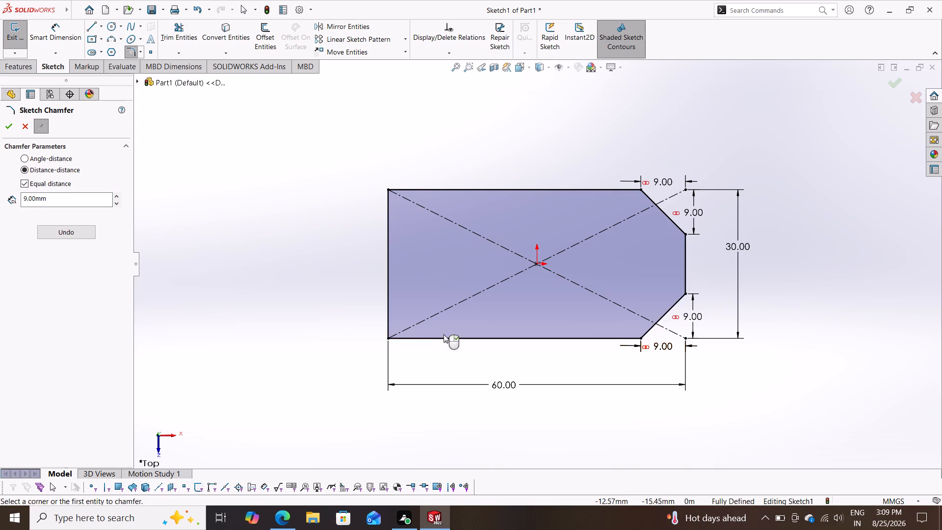
left_click(8, 121)
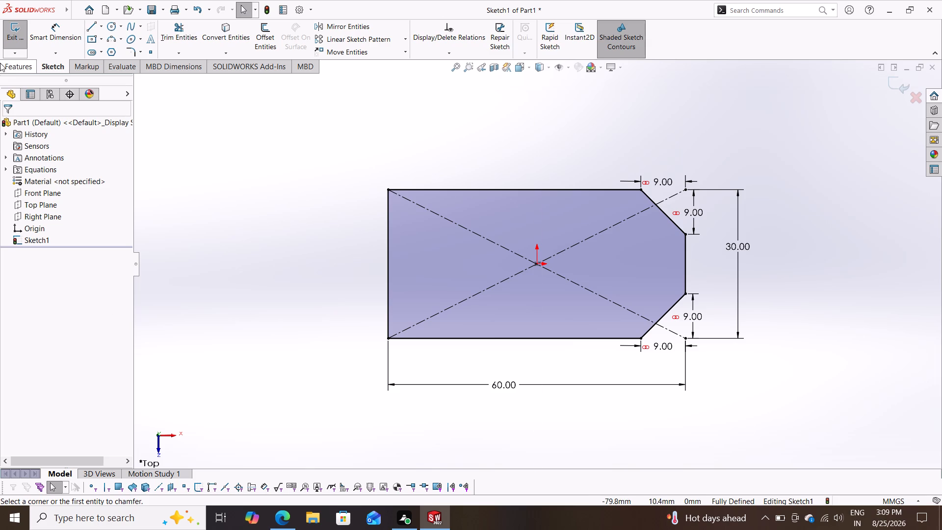
Extrude the chamfered profile as a blind boss 9 mm deep from the sketch plane.
left_click(12, 67)
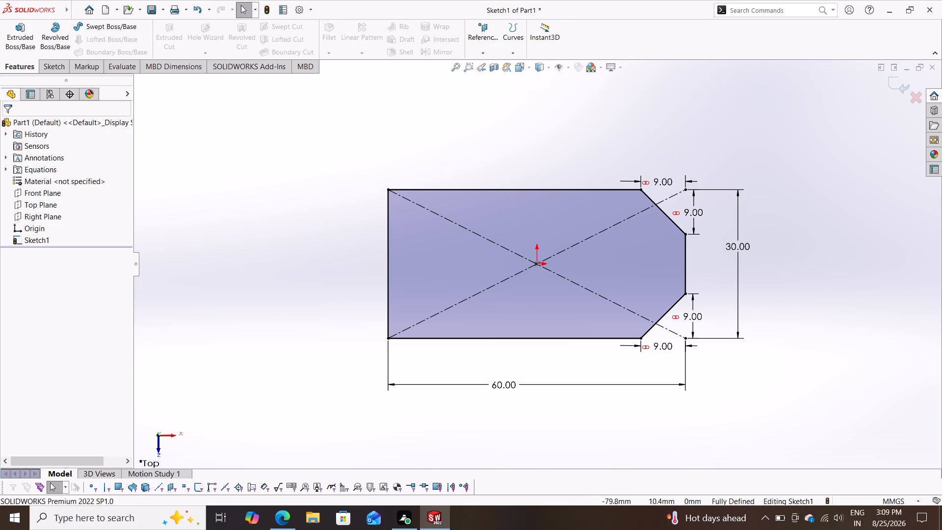
left_click(15, 32)
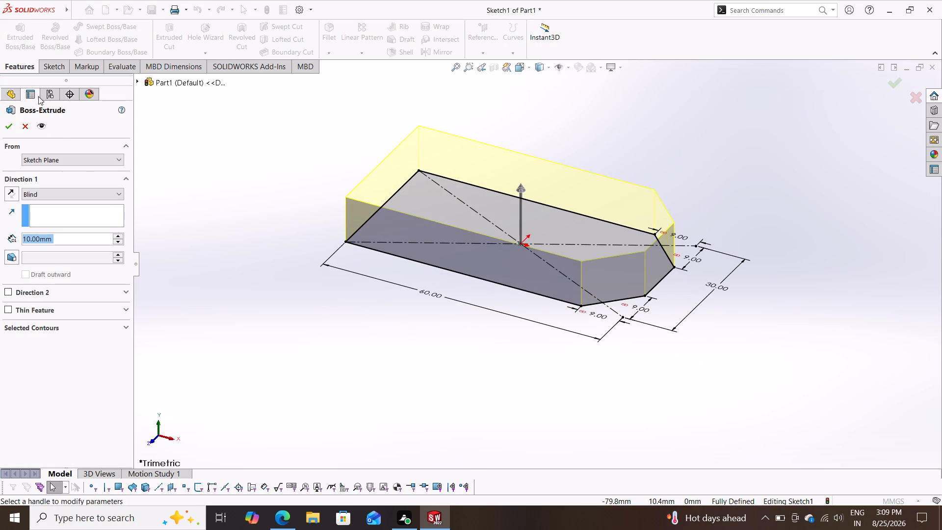
key("9")
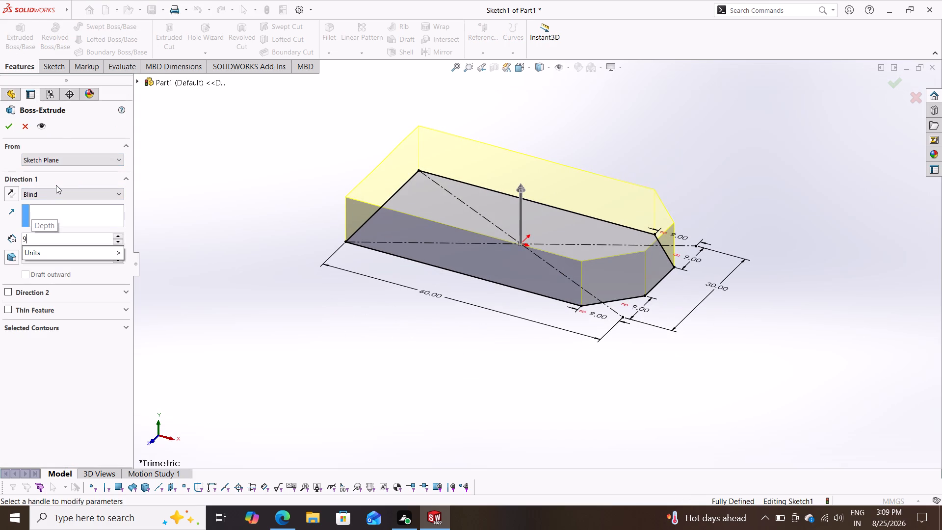
key("Return")
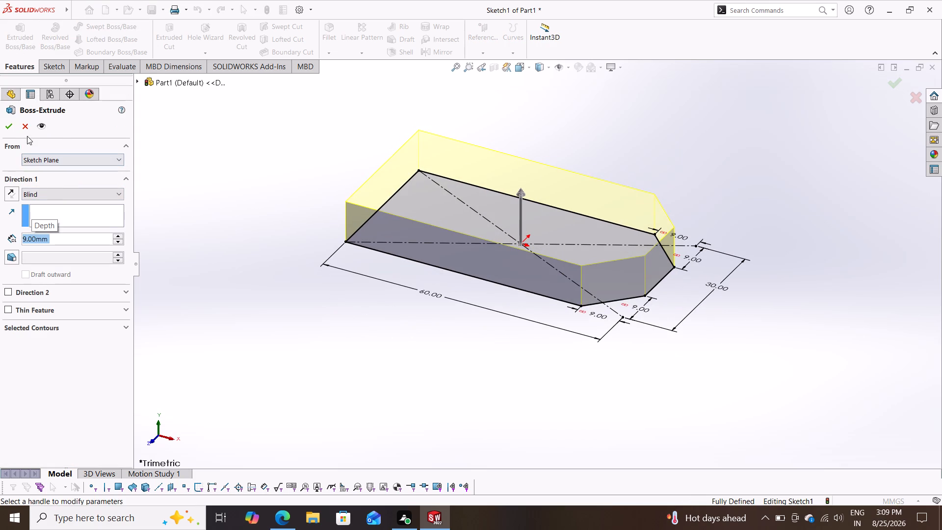
left_click(11, 131)
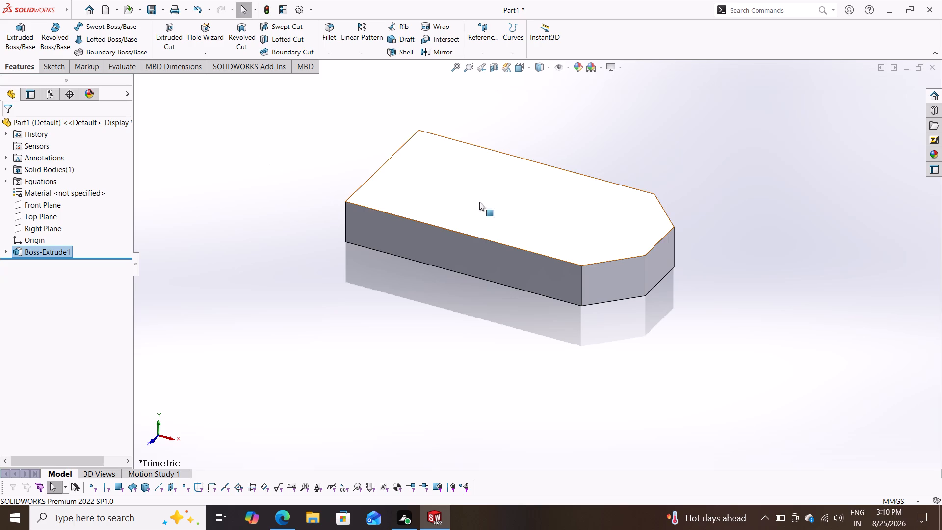
Start a sketch on the block's top face and draw a circle of about 9.5 mm radius, centred about 17 mm left of the origin.
left_click(428, 193)
left_click(470, 166)
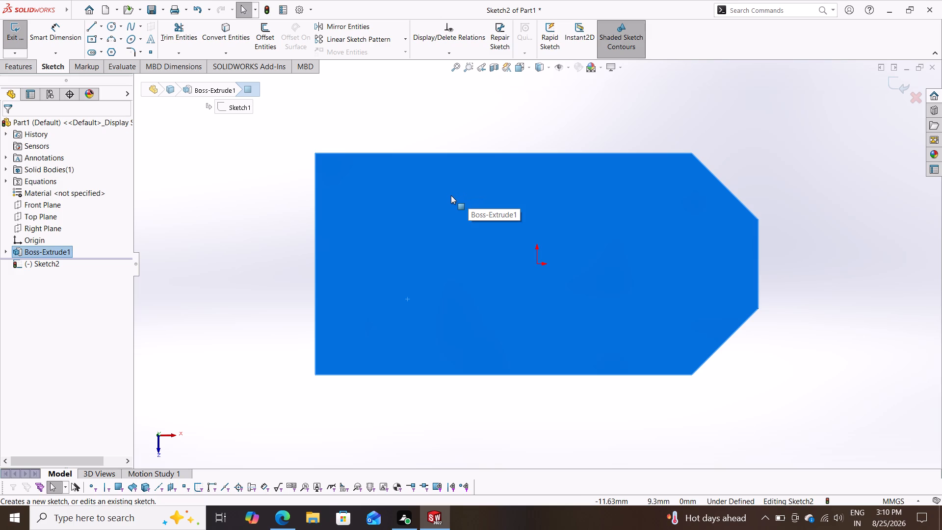
left_click(113, 26)
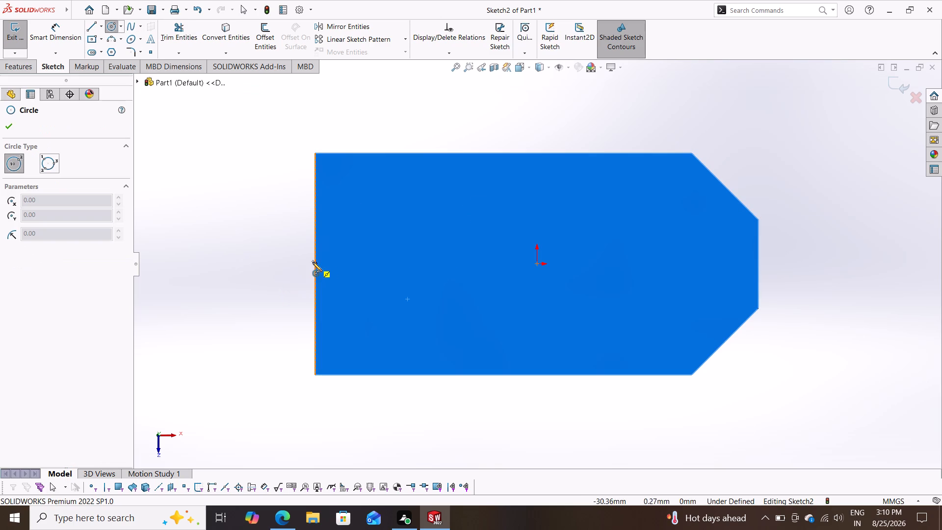
left_click(410, 265)
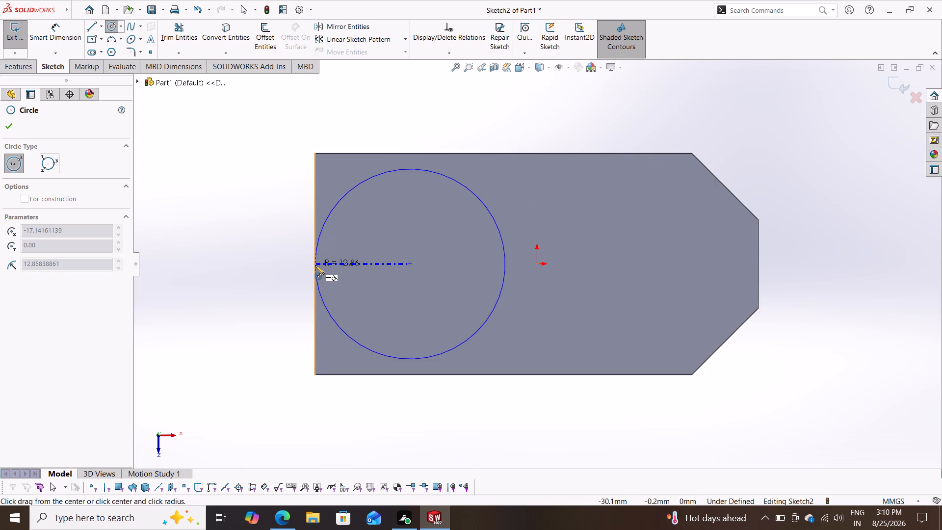
left_click(340, 271)
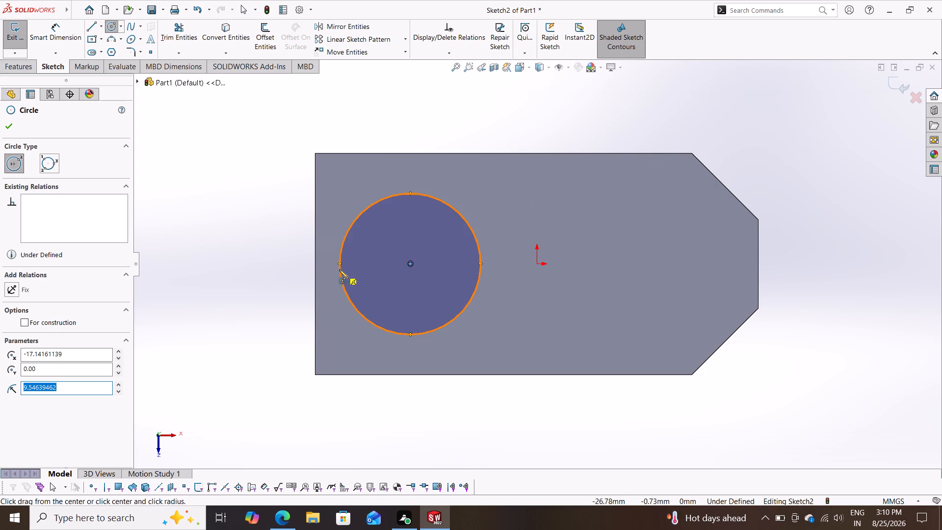
Undo the circle, its top-face sketch and the block's extrusion, back to editing the chamfered base profile sketch.
key("Escape")
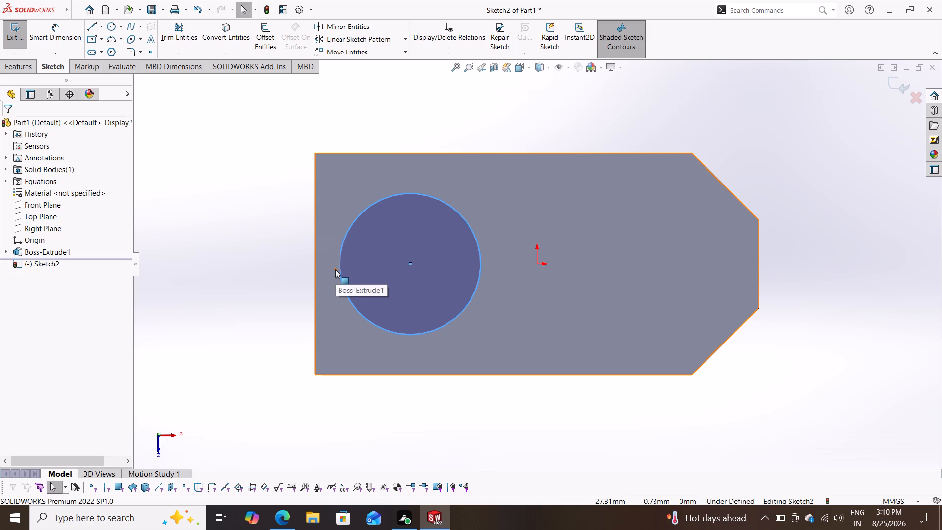
key("ctrl+z")
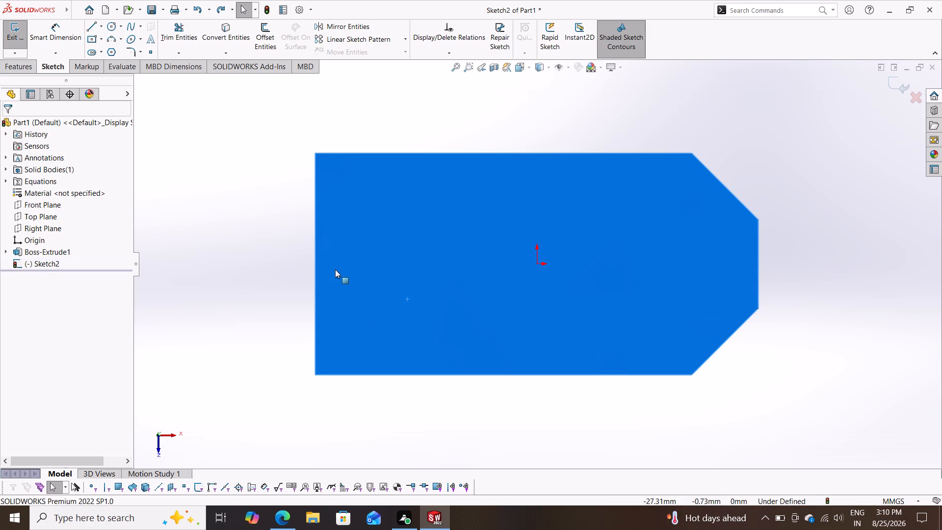
key("ctrl+z")
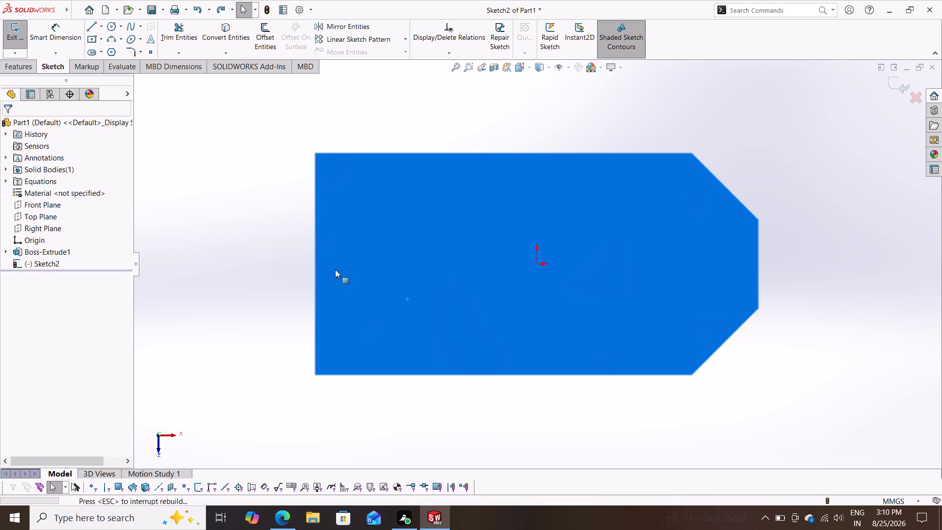
key("ctrl+z")
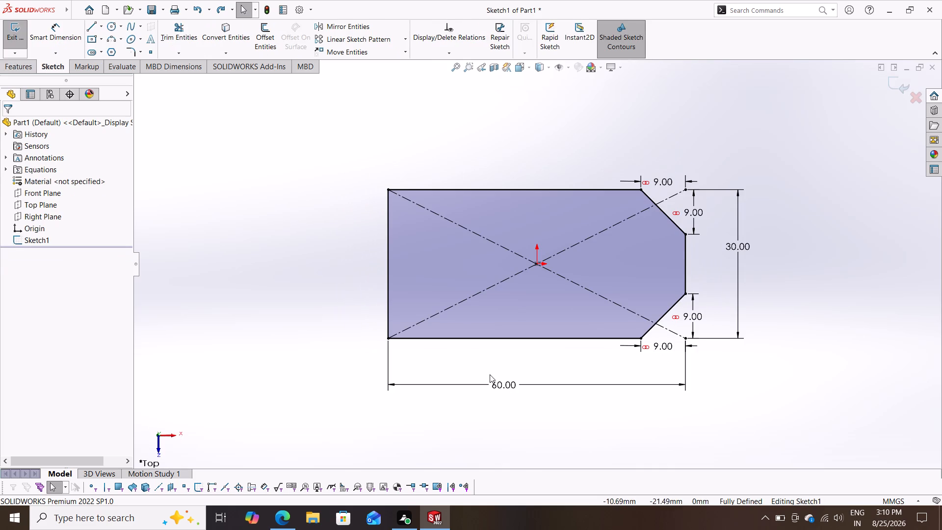
Set the base profile's overall length to 90 mm.
double_click(497, 382)
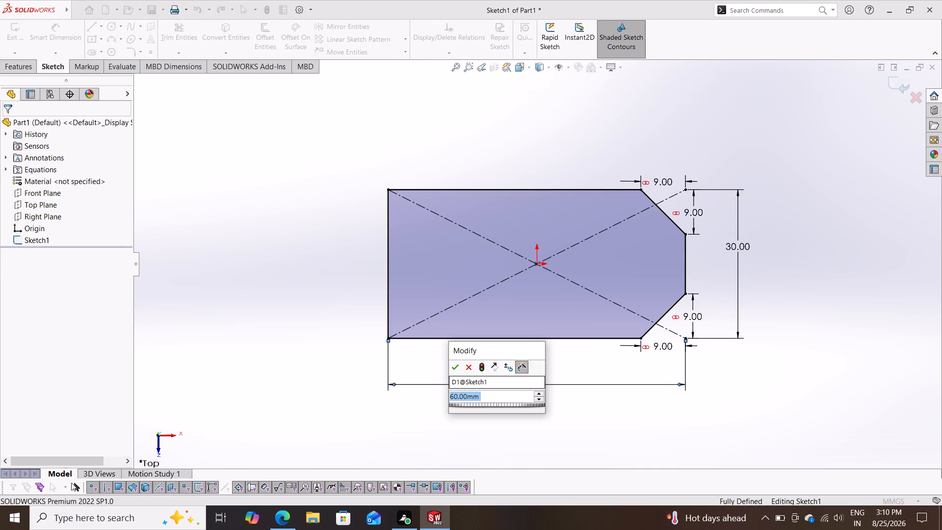
type("90")
key("Return")
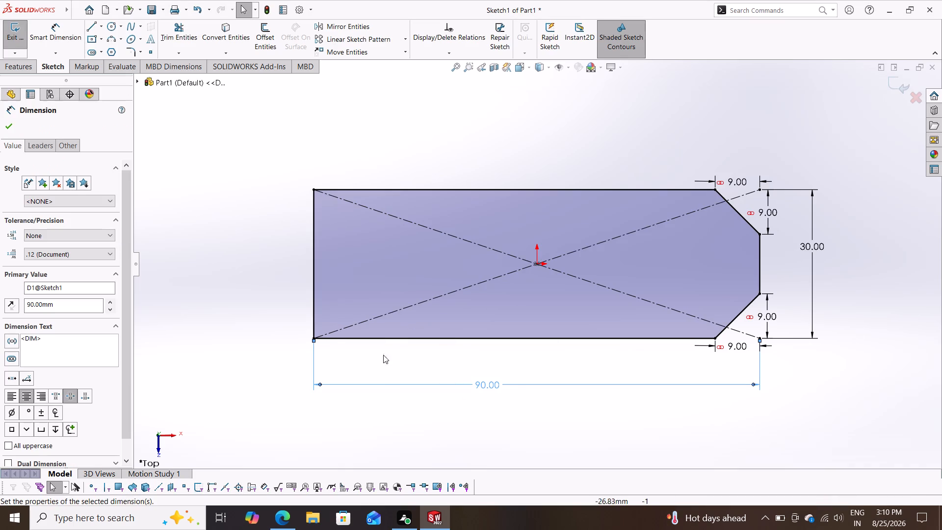
left_click(5, 126)
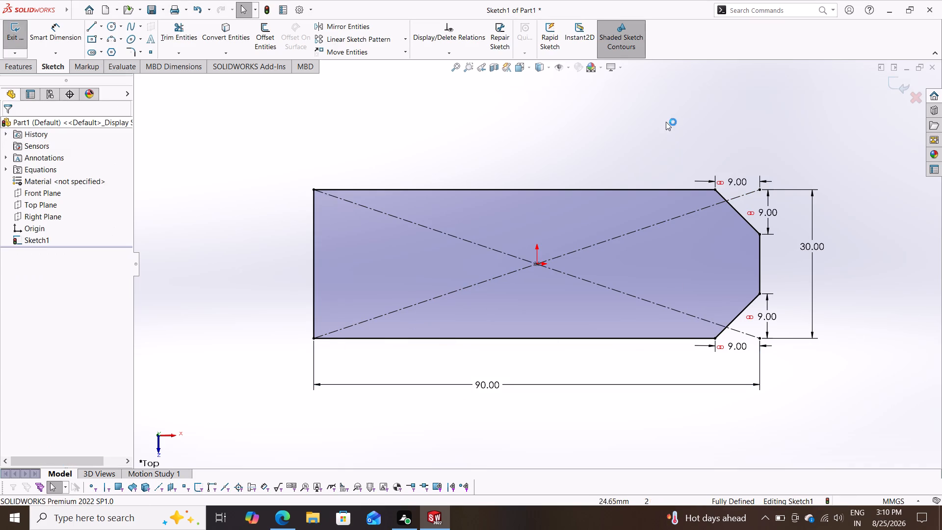
Extrude the chamfered profile as a blind boss 9 mm deep from the sketch plane.
left_click(15, 68)
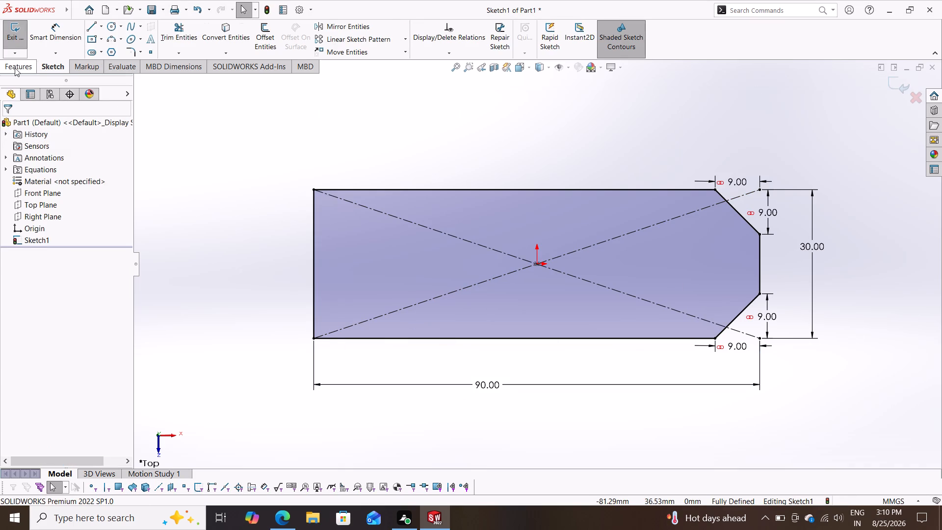
left_click(25, 29)
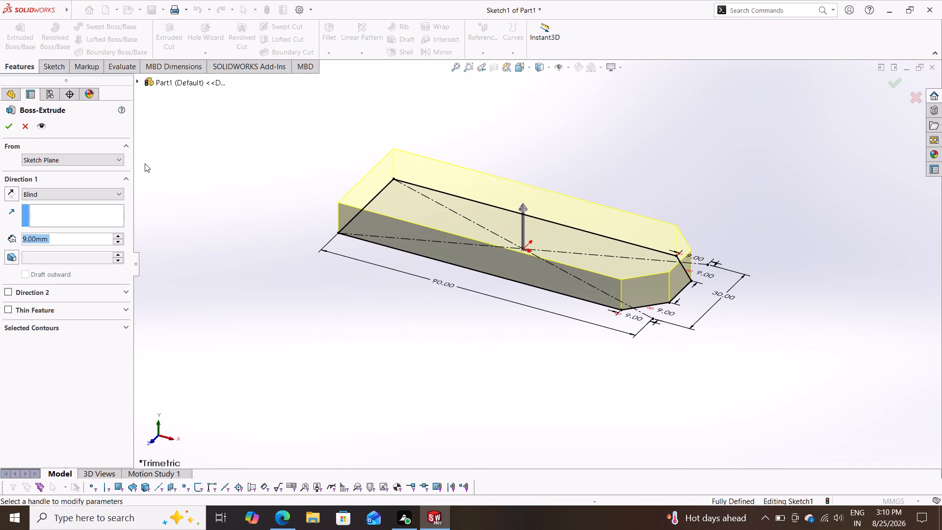
left_click(6, 124)
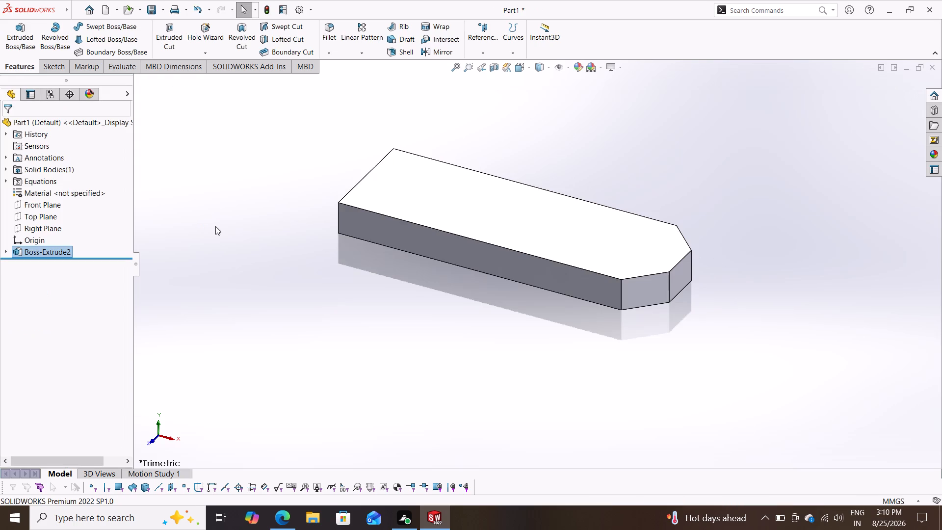
Start a sketch on the block's top face and draw a line about 19.5 mm long along the lower edge from the lower-left corner.
left_click(430, 191)
left_click(471, 162)
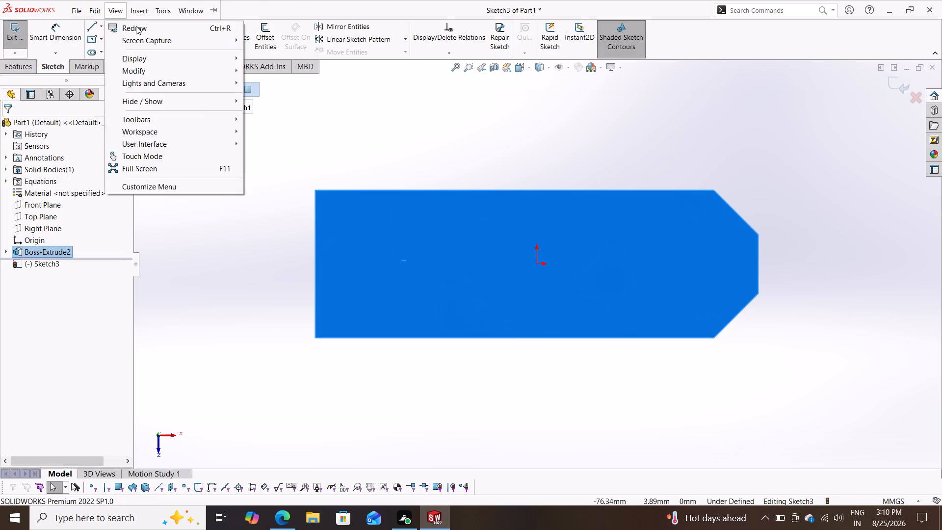
left_click(111, 25)
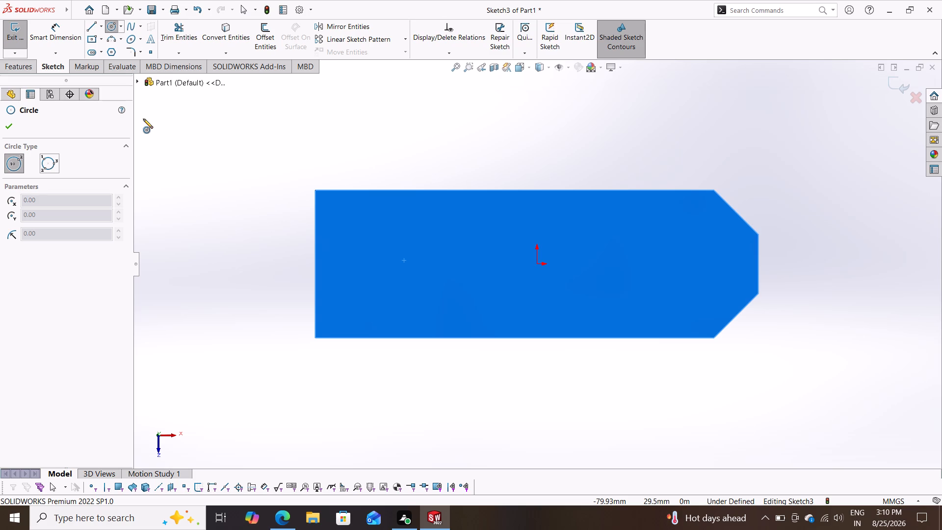
left_click(94, 26)
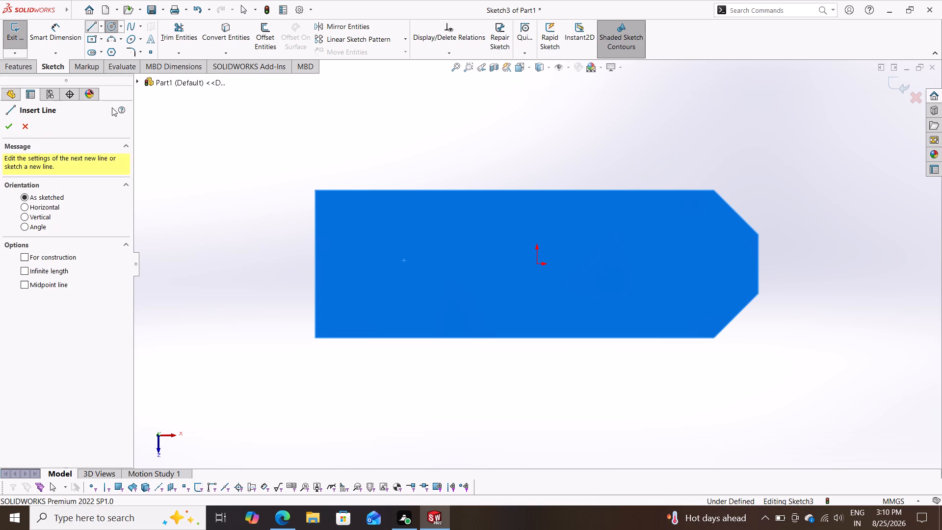
left_click(315, 338)
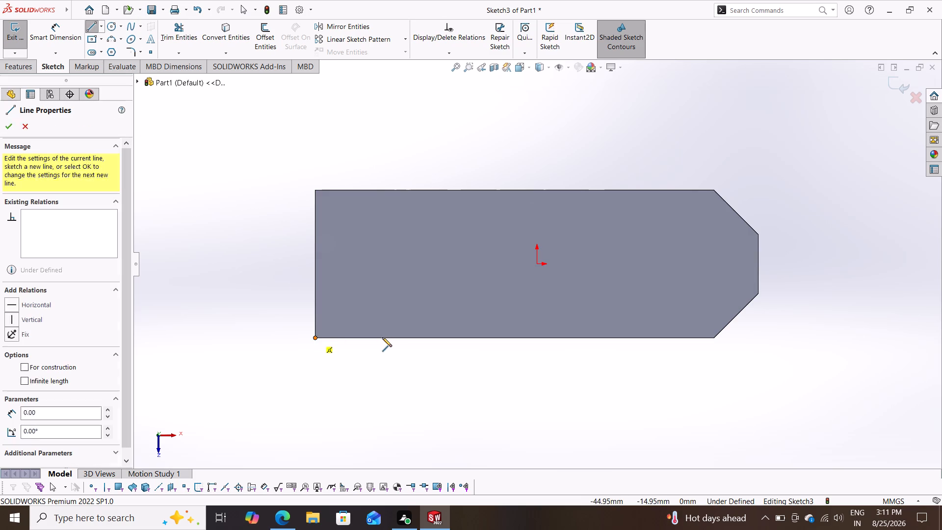
left_click(411, 338)
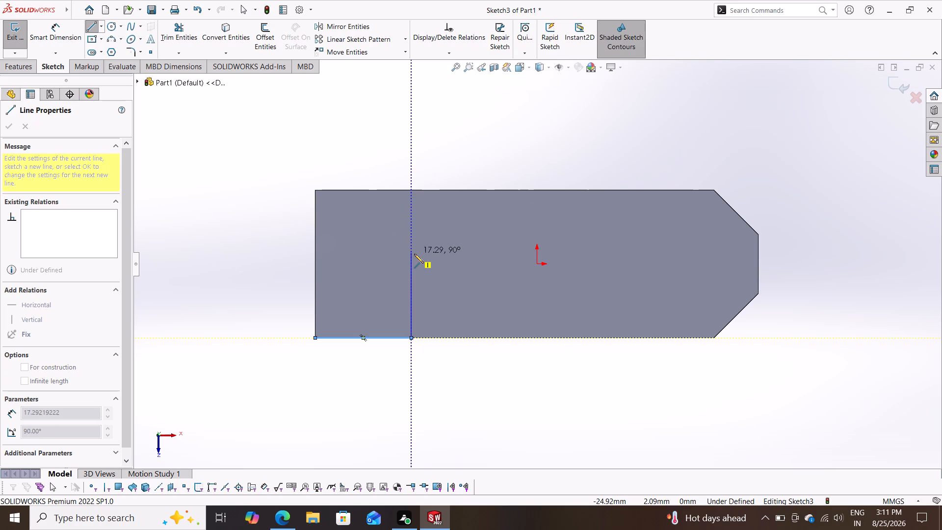
double_click(414, 254)
Dimension the line along the block's lower edge and set its length to 30 mm.
left_click_drag(53, 33, 55, 44)
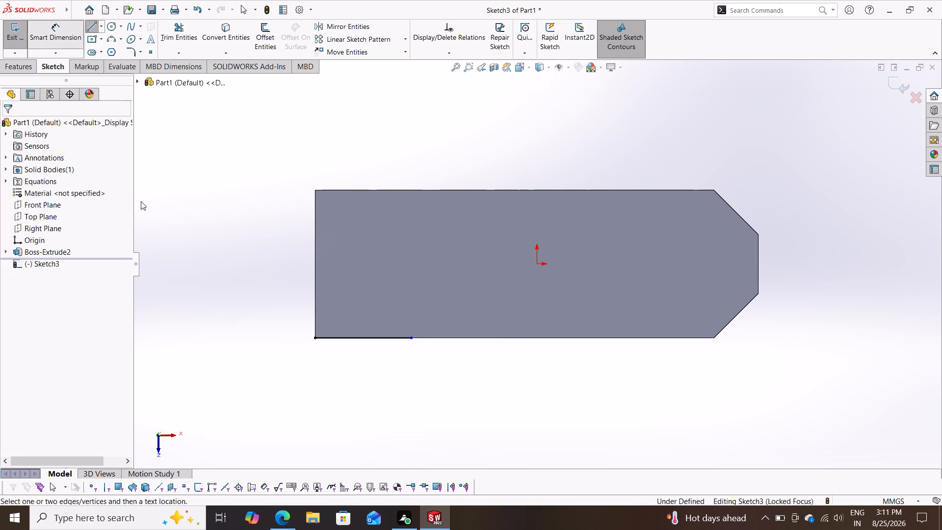
left_click(339, 336)
left_click(345, 366)
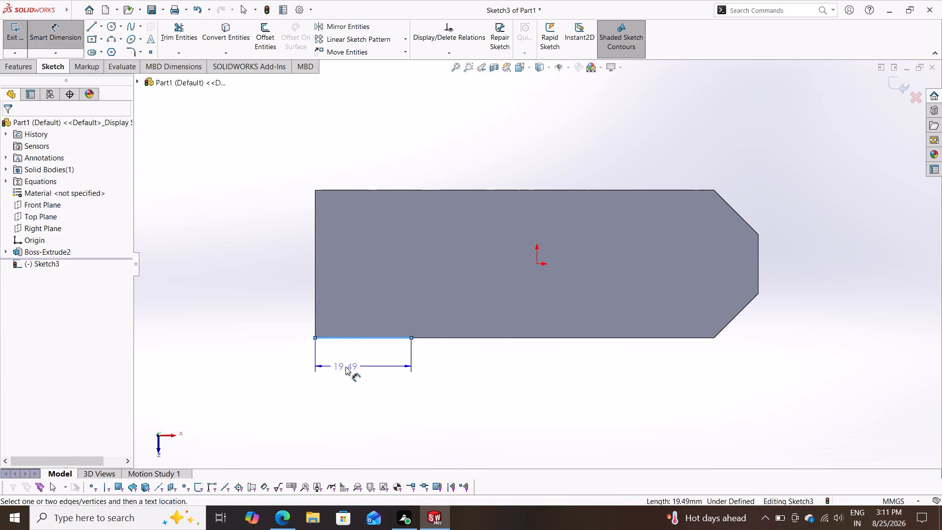
type("30")
key("Return")
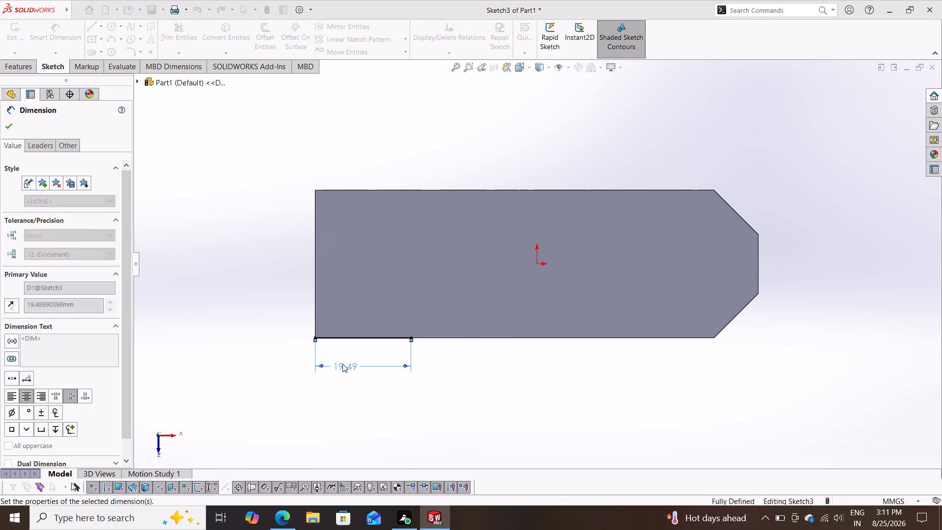
Draw a vertical line about 5.5 mm up from the 30 mm line's free end, plus an overlapping vertical line spanning the face's full width.
left_click_drag(112, 27, 127, 41)
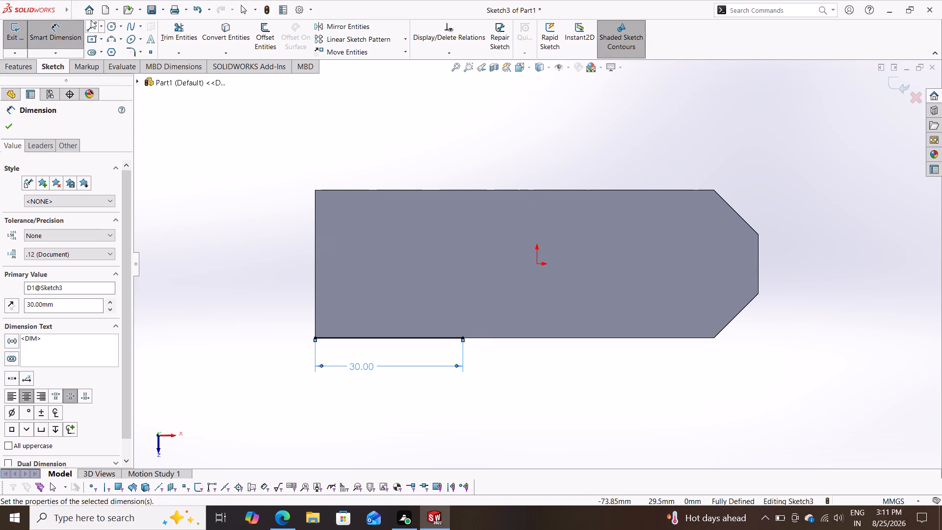
left_click_drag(92, 23, 103, 32)
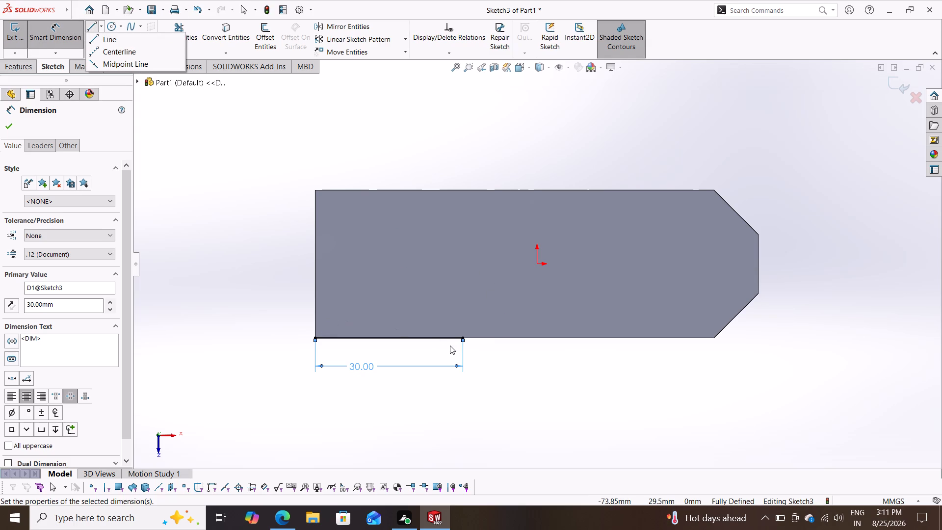
left_click(137, 37)
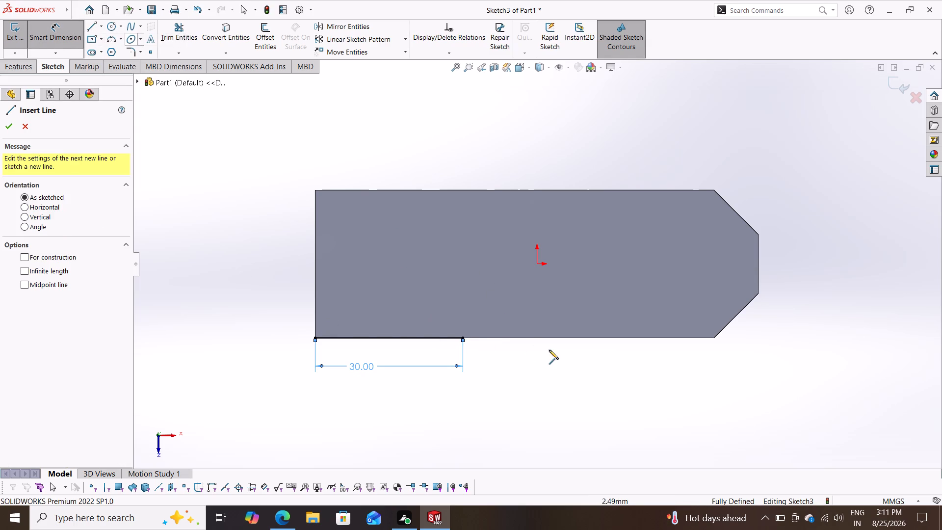
left_click_drag(463, 337, 464, 311)
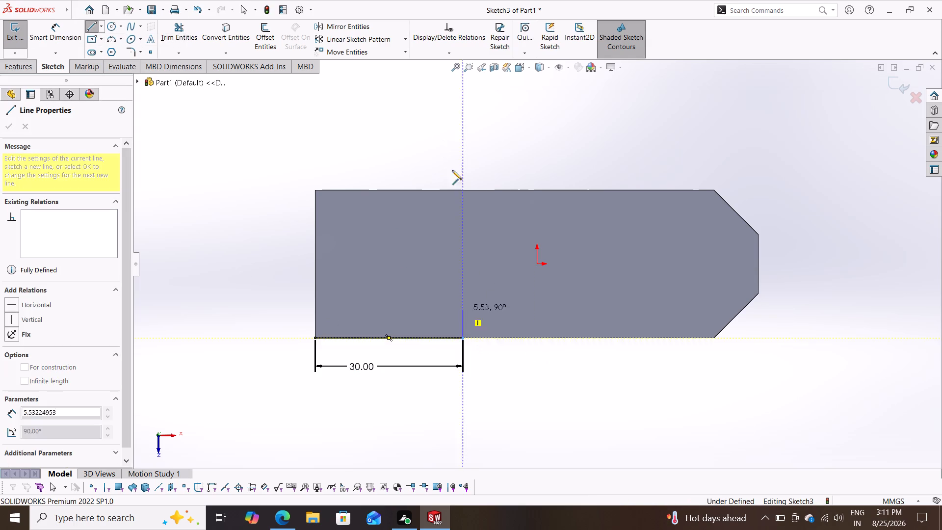
left_click(464, 189)
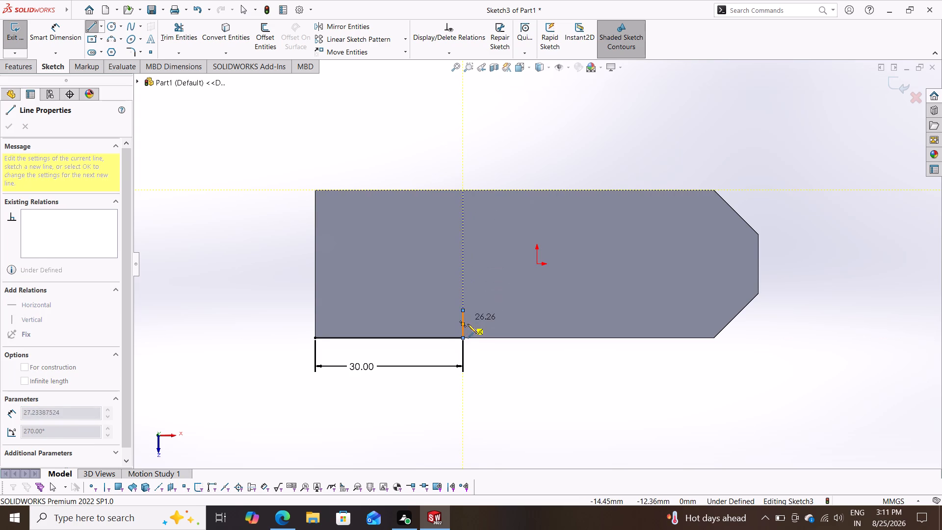
left_click(464, 339)
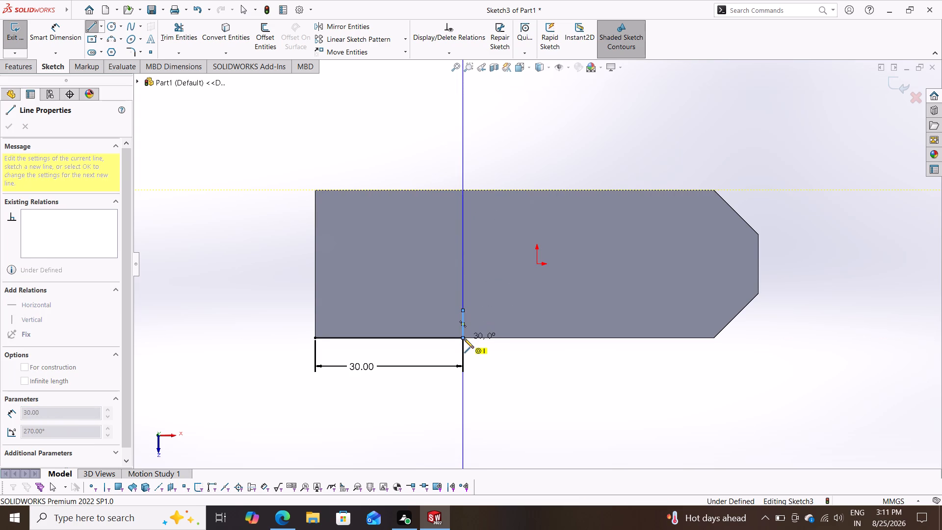
key("Escape")
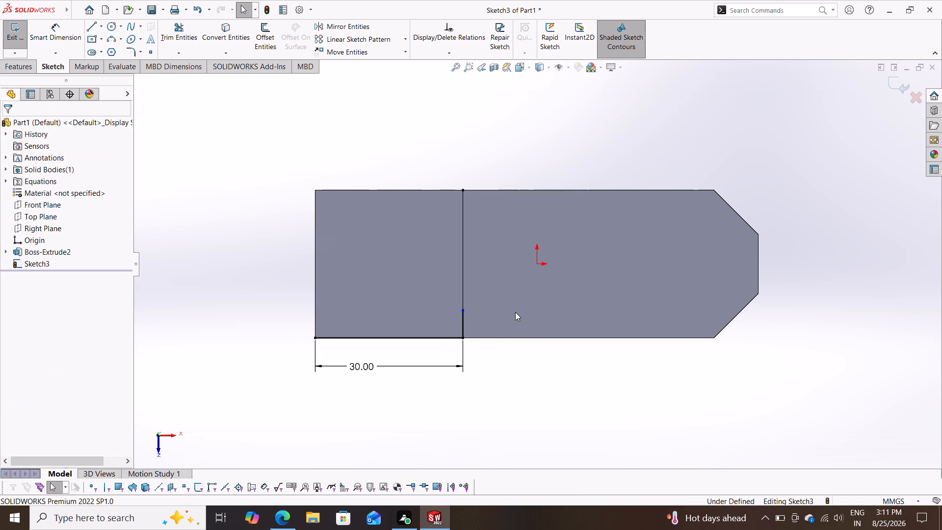
Stretch the short vertical line's free endpoint up to the block's upper long edge.
left_click_drag(464, 313, 464, 303)
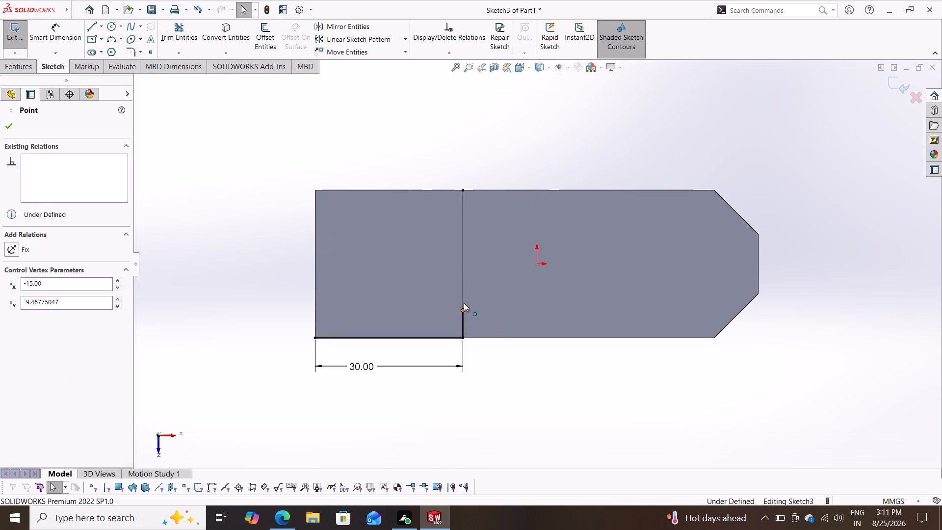
left_click_drag(464, 303, 466, 188)
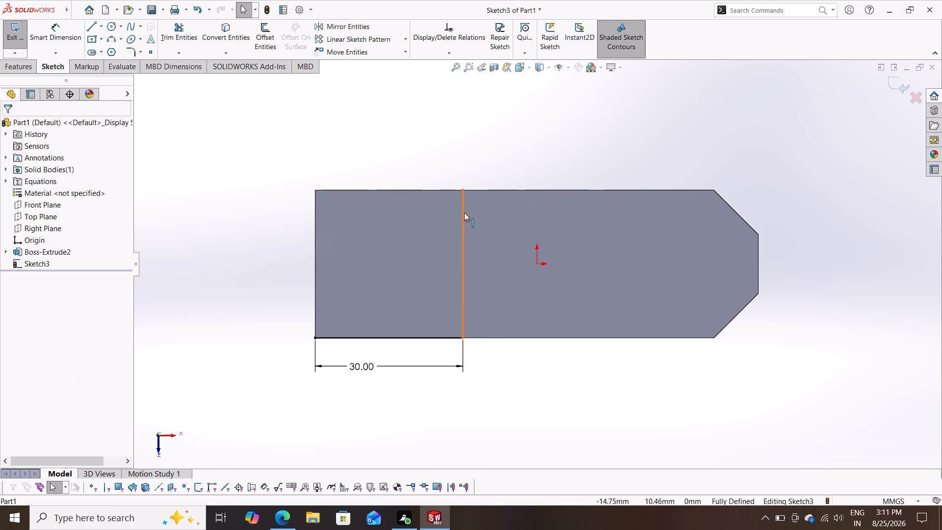
key("Escape")
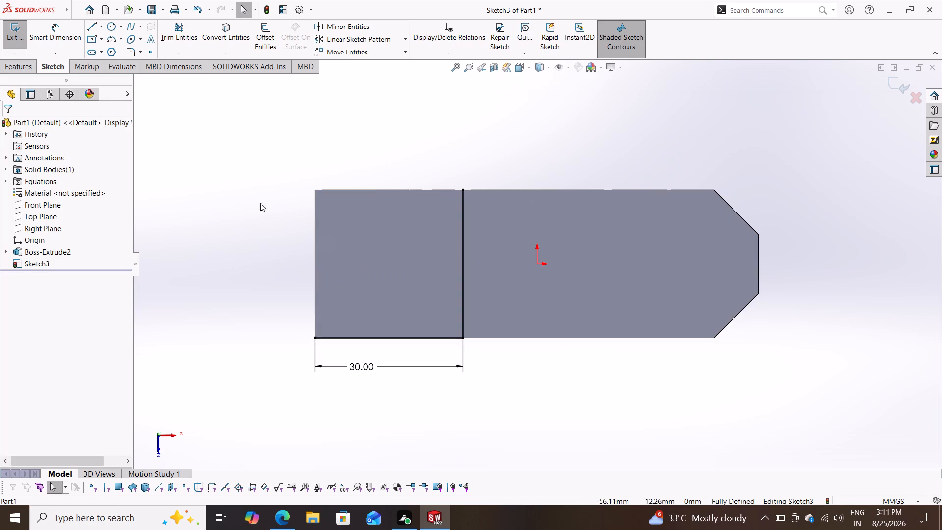
Draw a circle of 30 mm radius centred on the vertical line's midpoint, reaching the block's left edge.
left_click(115, 25)
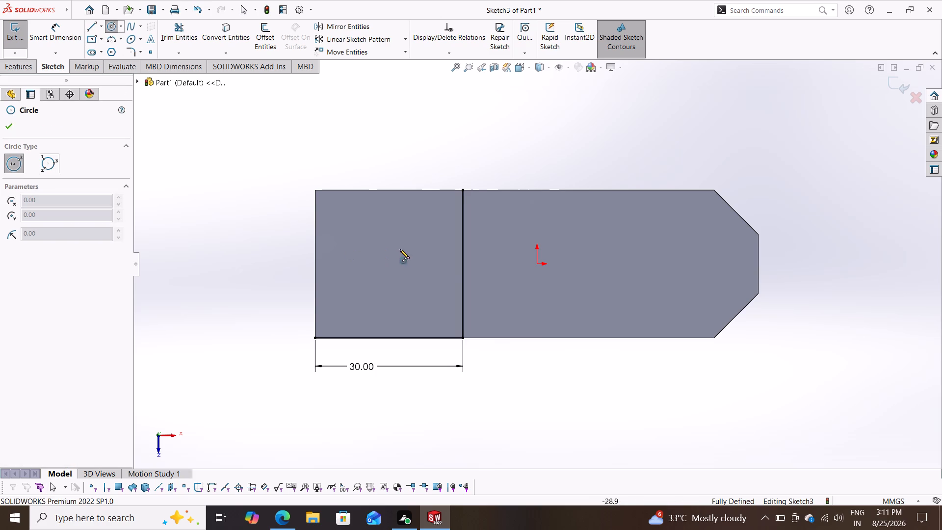
left_click(463, 263)
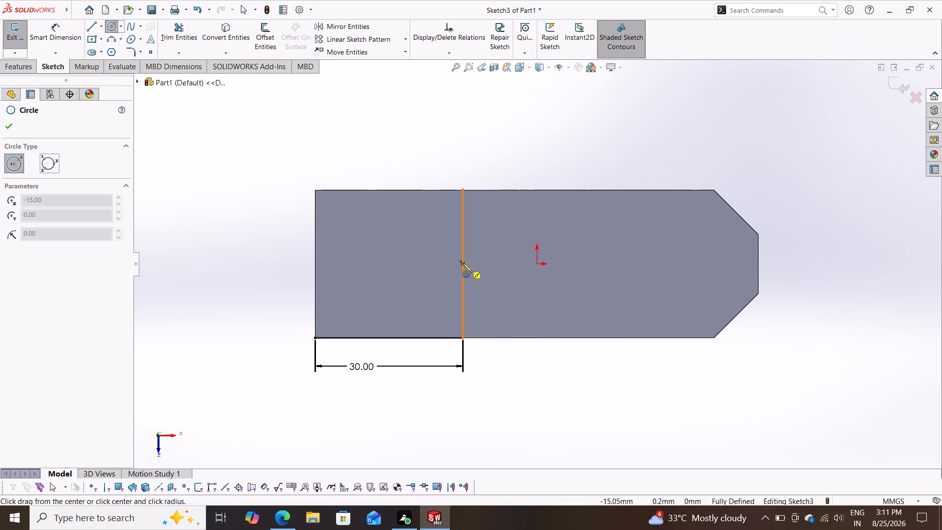
left_click(315, 265)
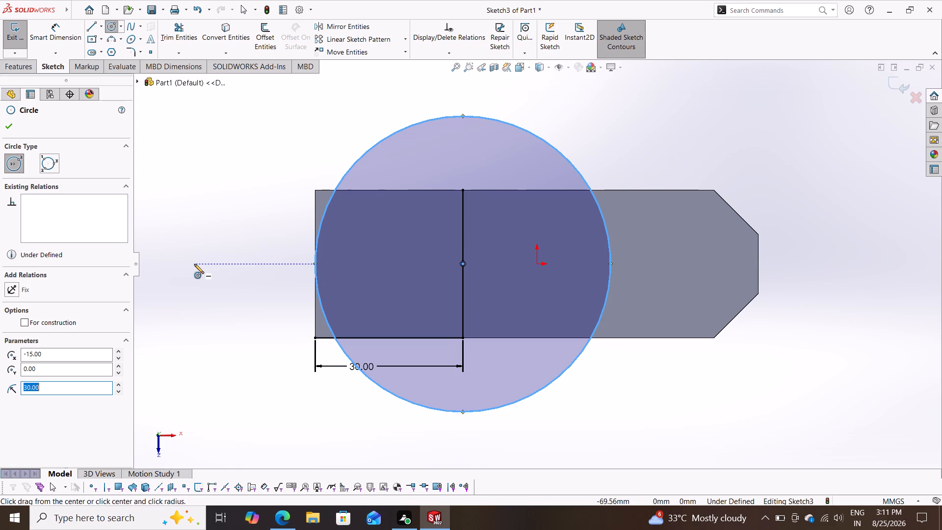
Dimension the circle's diameter.
left_click(88, 26)
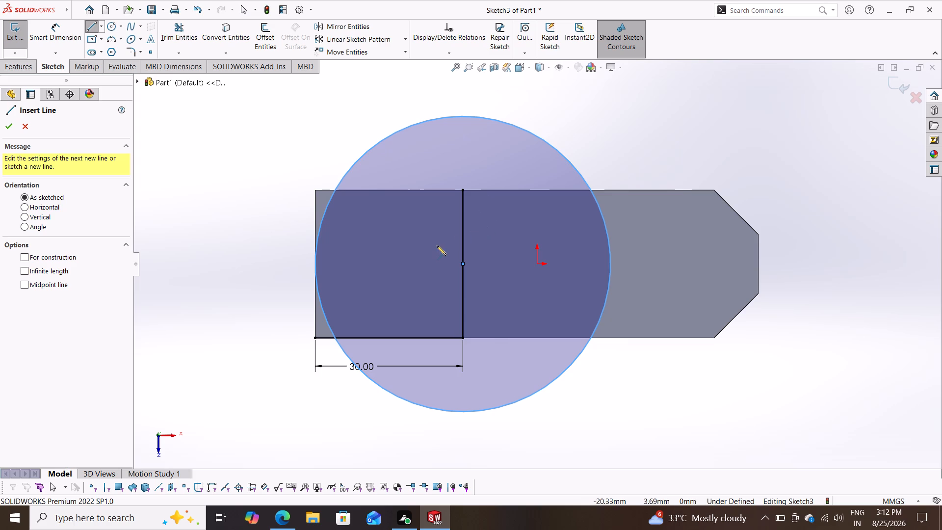
left_click(47, 38)
left_click(562, 154)
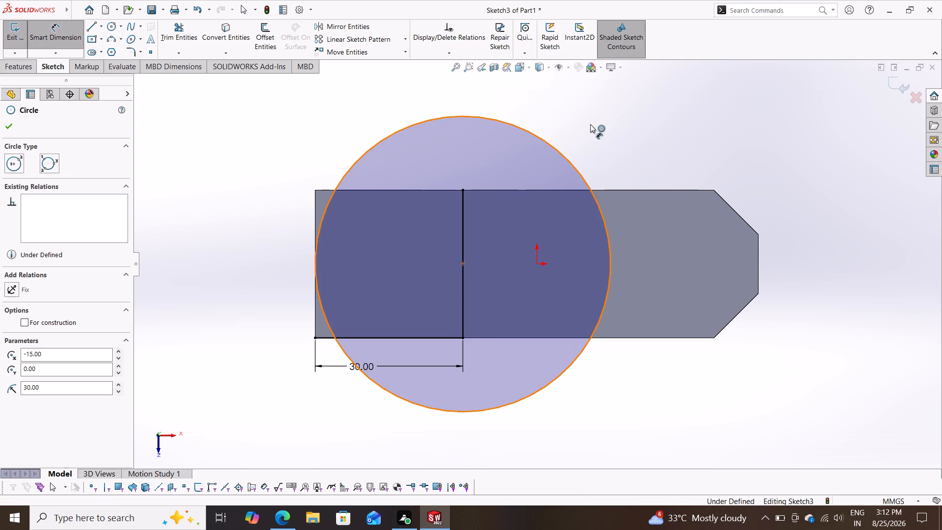
left_click(590, 124)
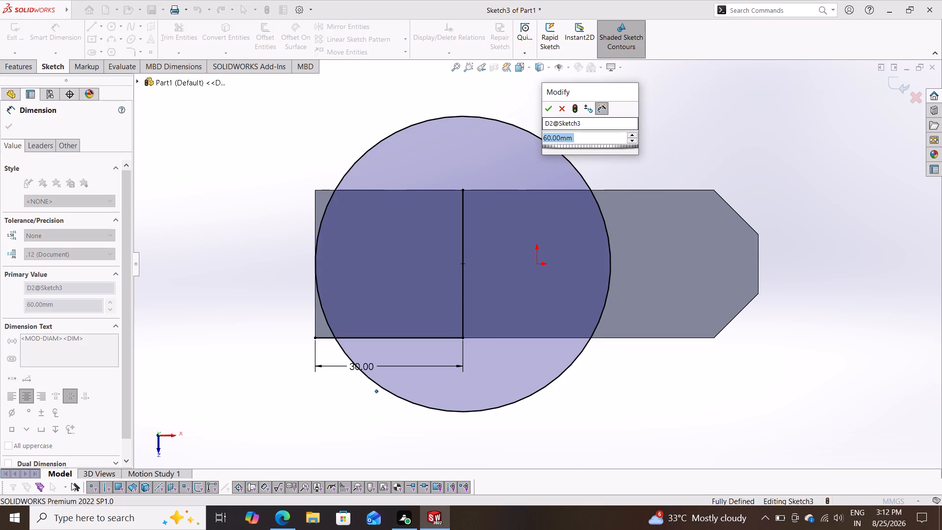
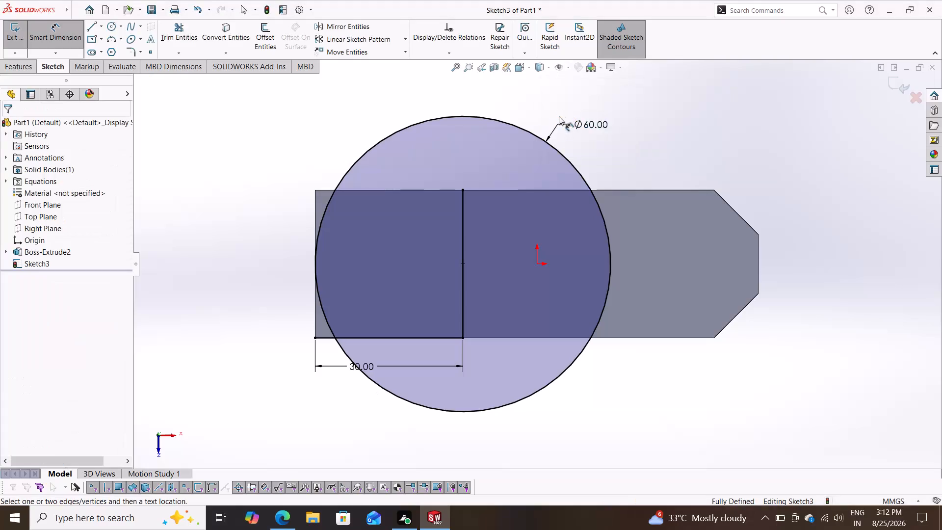
Undo the circle, its dimension, the sketched lines and the block's extrusion, back to the open base profile sketch.
left_click_drag(472, 151, 475, 153, "ctrl")
key("ctrl+z")
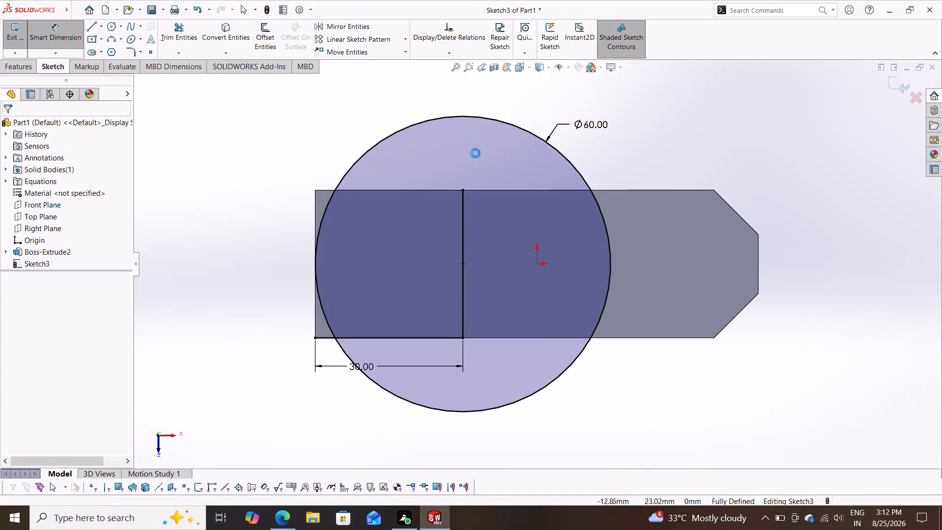
left_click_drag(475, 153, 478, 151, "ctrl")
key("ctrl+z")
key("ctrl+z")
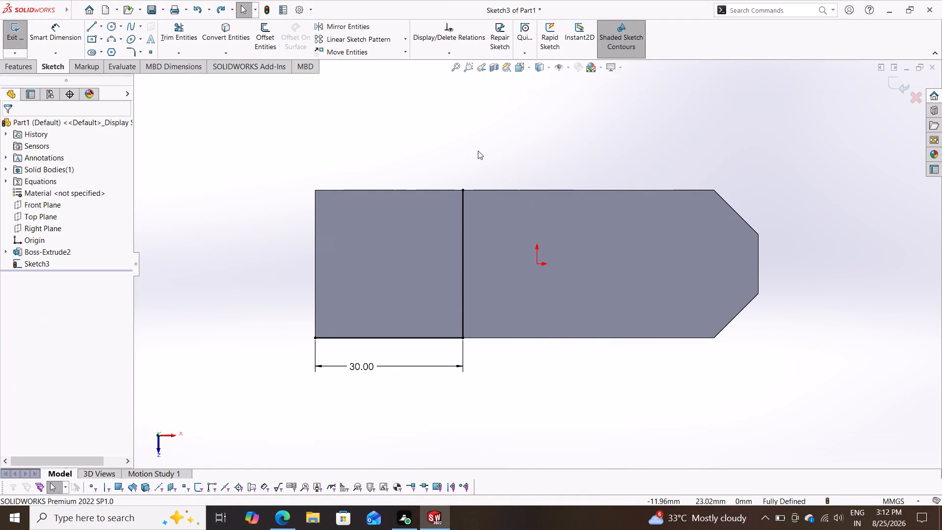
key("ctrl+z")
key("ctrl+z")
key("ctrl+z")
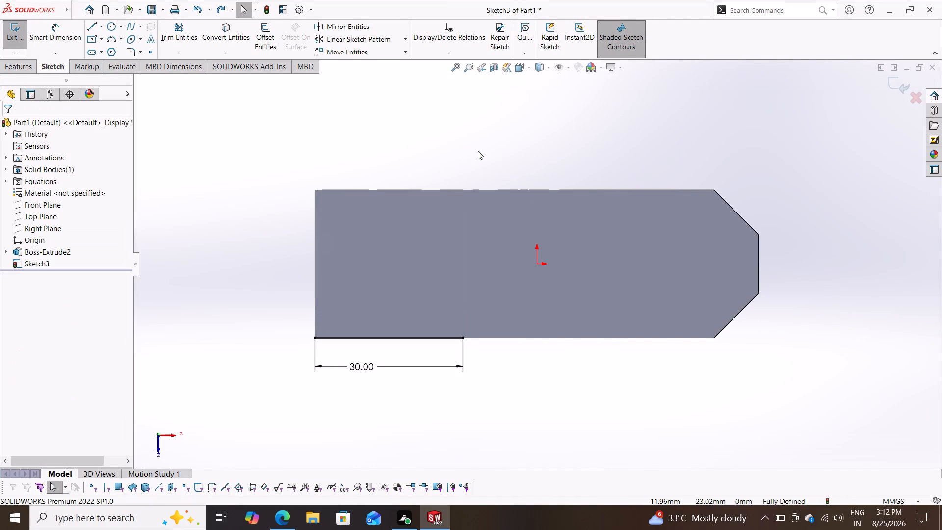
key("ctrl+z")
key("ctrl+z")
key("ctrl+z")
key("ctrl+z")
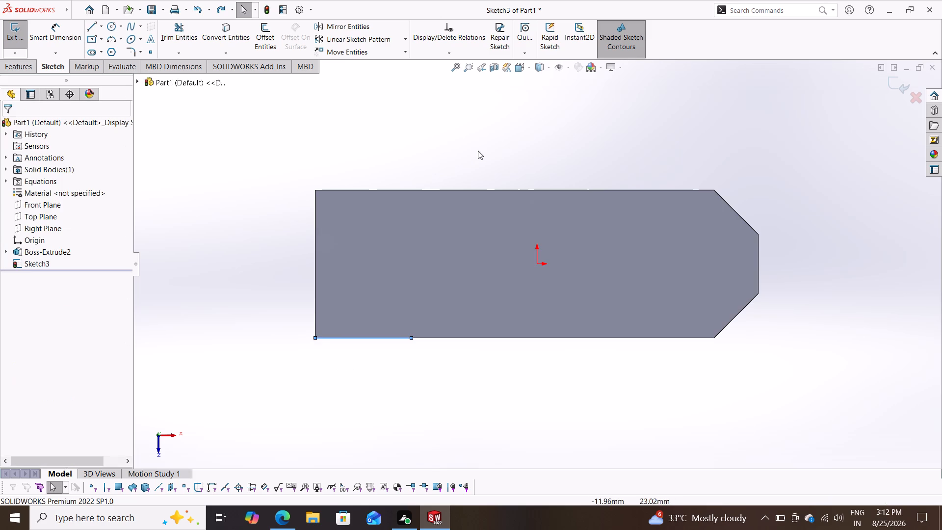
key("ctrl+z")
key("ctrl+z")
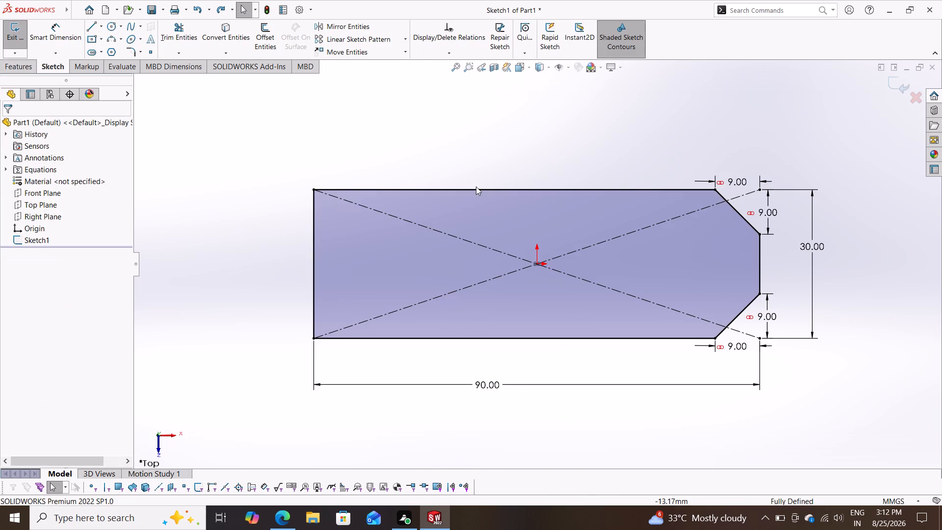
Set the base profile's overall length to 90-15, that is 75 mm.
double_click(495, 382)
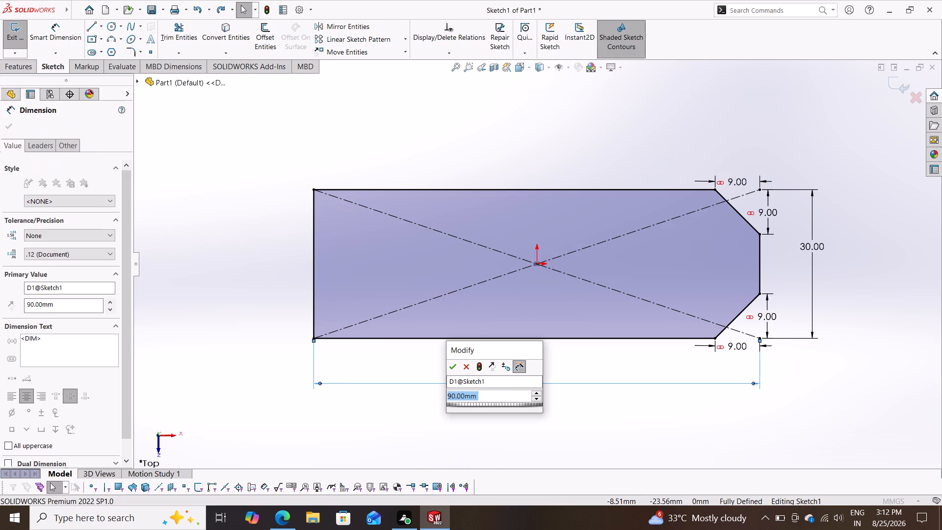
type("90-15")
key("Return")
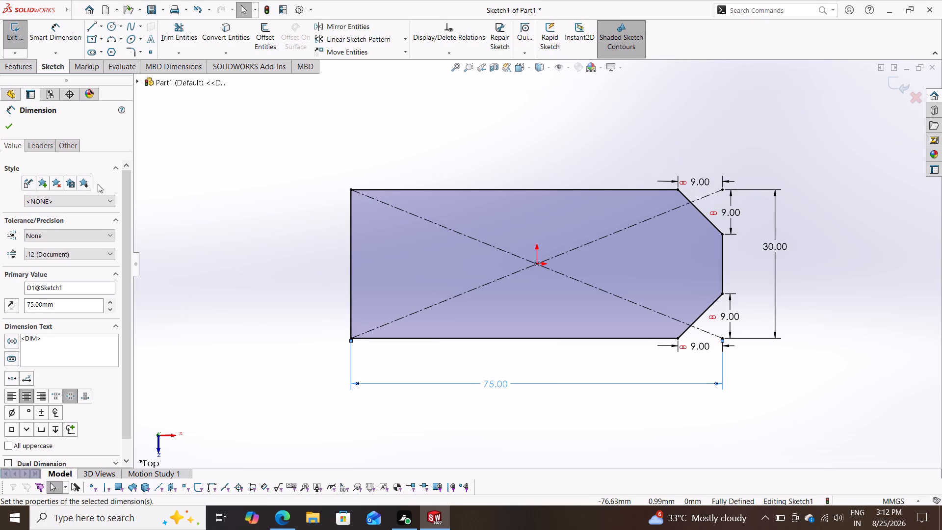
left_click(11, 129)
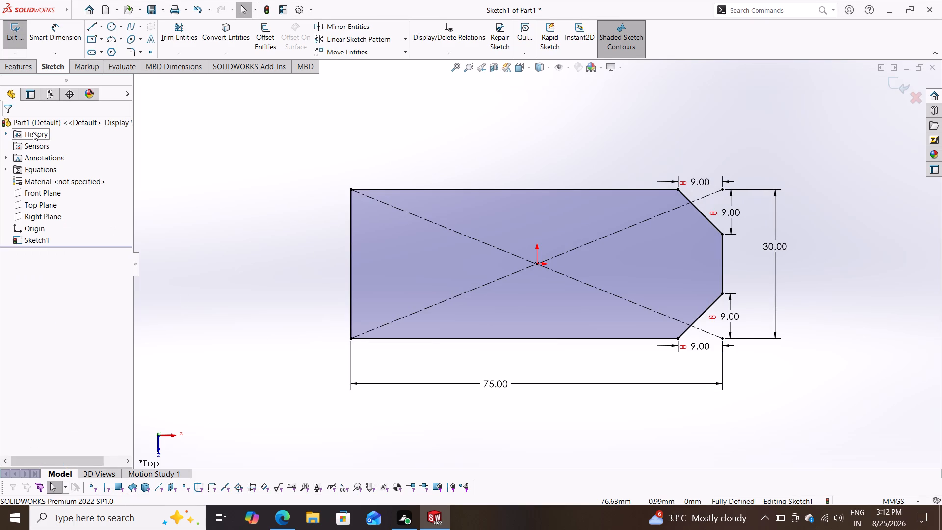
Extrude the base profile as a 9 mm blind boss.
left_click(24, 69)
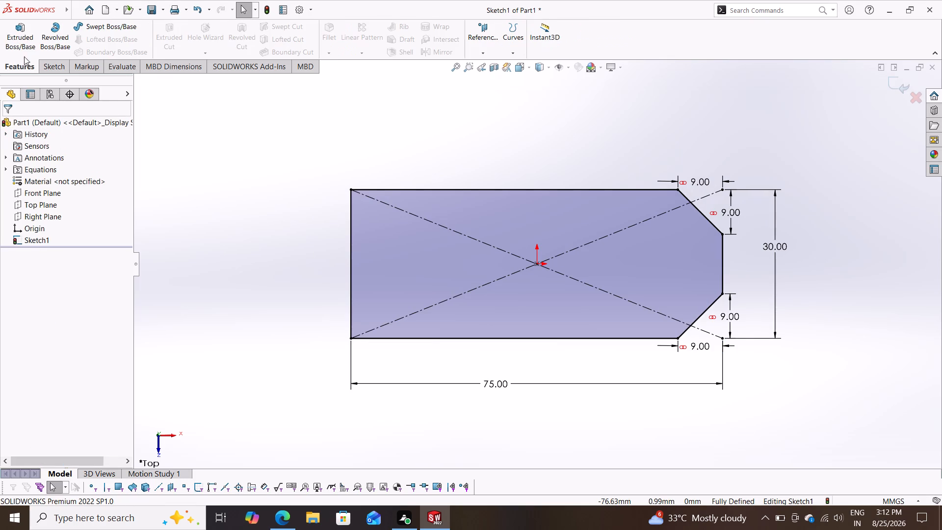
left_click(23, 40)
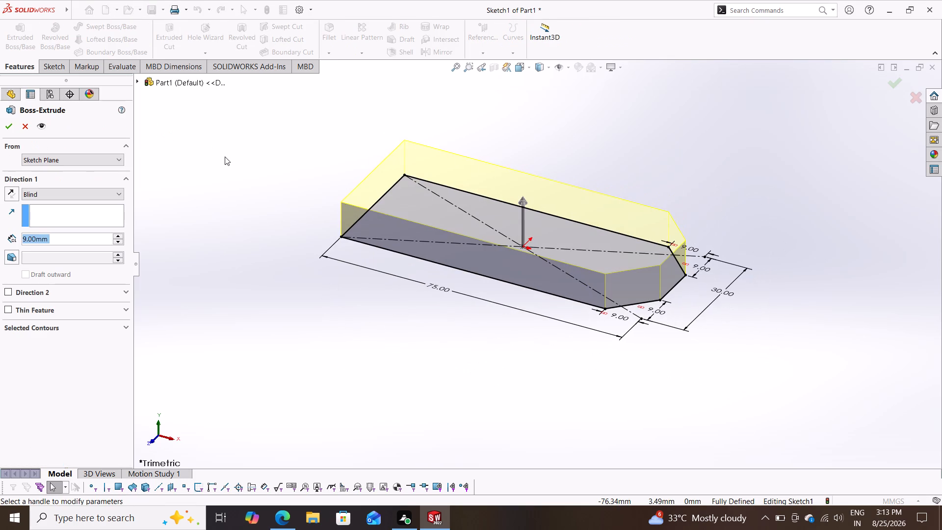
left_click(6, 126)
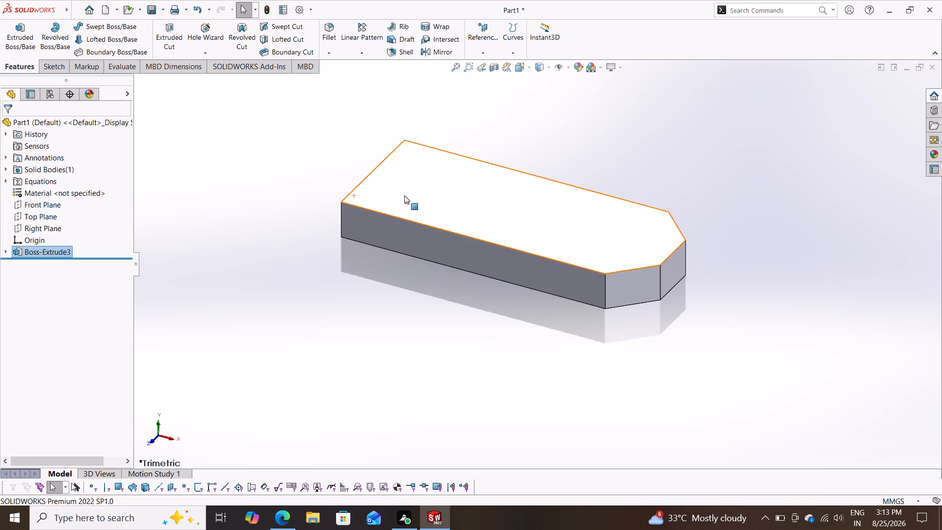
On the block's top face, sketch a line about 15 mm along the lower long edge from its left corner, then a vertical line about 30.6 mm up.
left_click(410, 192)
left_click(453, 162)
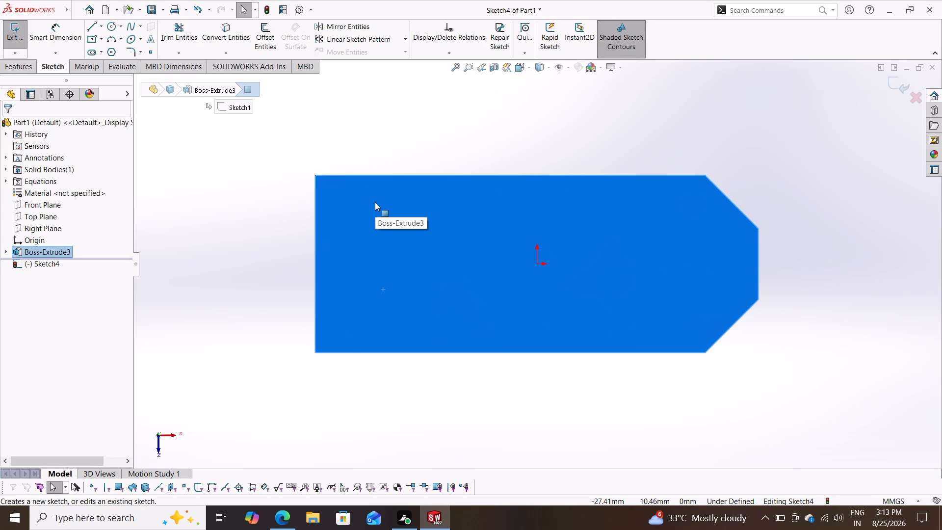
left_click(93, 25)
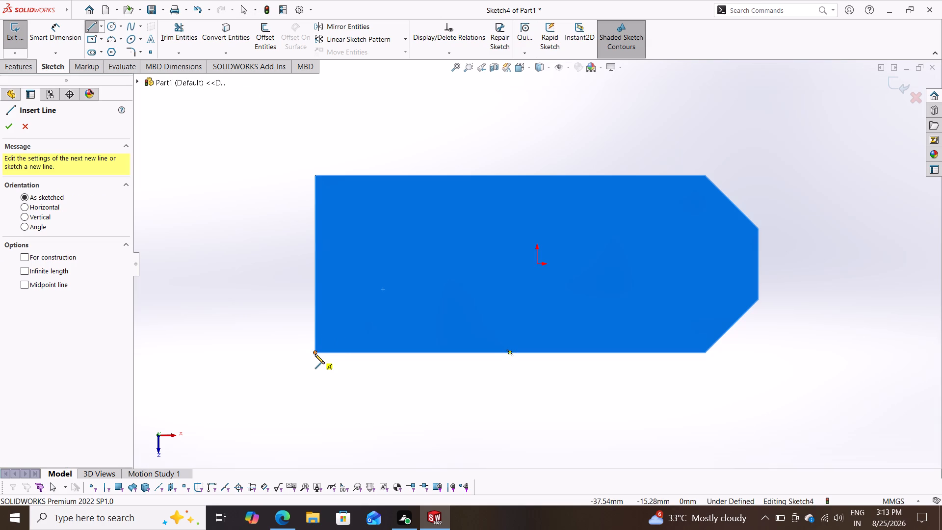
left_click(315, 354)
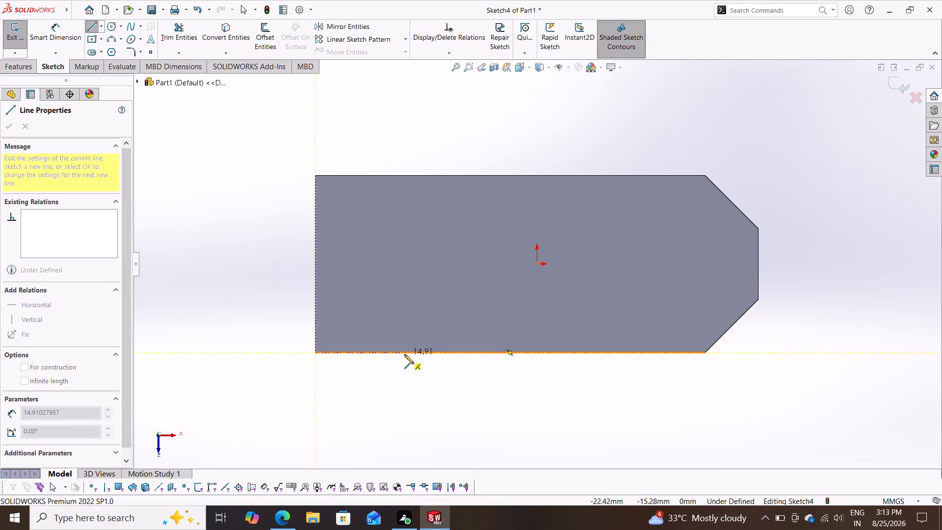
left_click(404, 354)
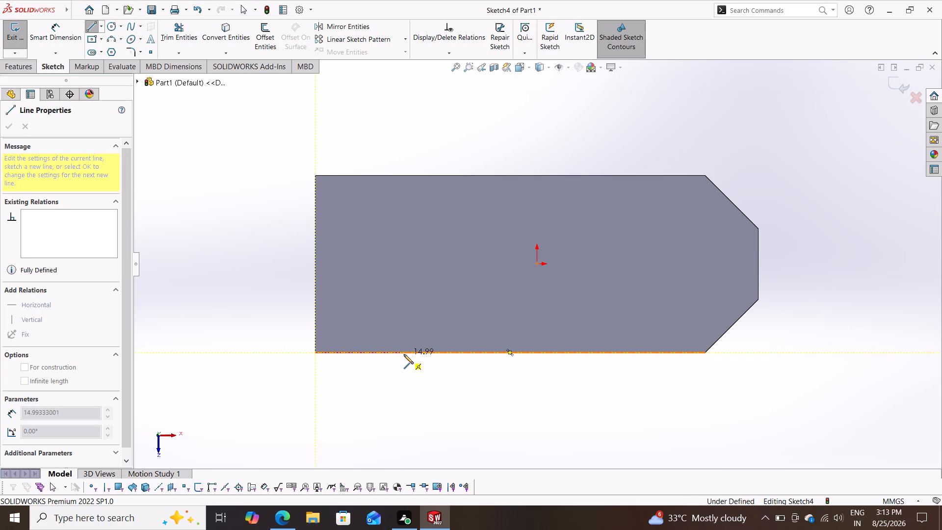
left_click(404, 172)
key("Escape")
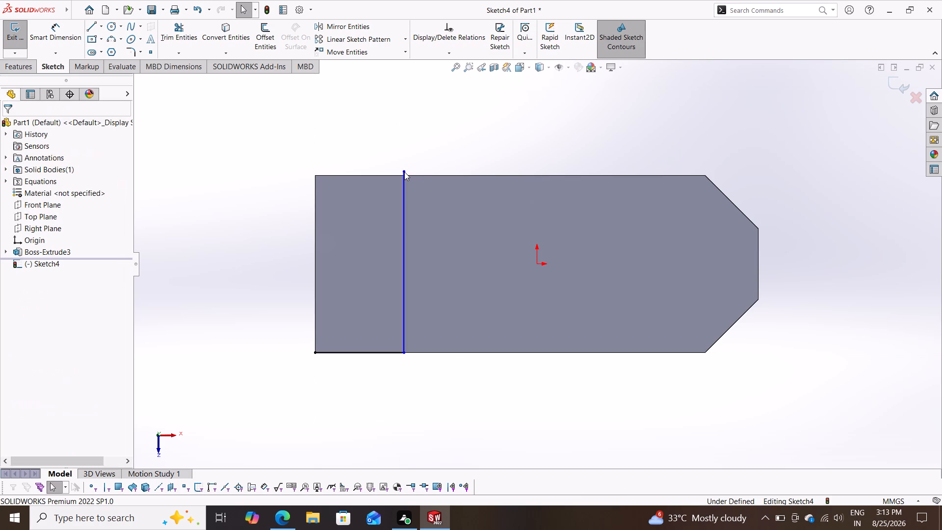
Draw a circle of about 15 mm radius centred near the vertical line's middle, reaching the block's left edge.
left_click(109, 23)
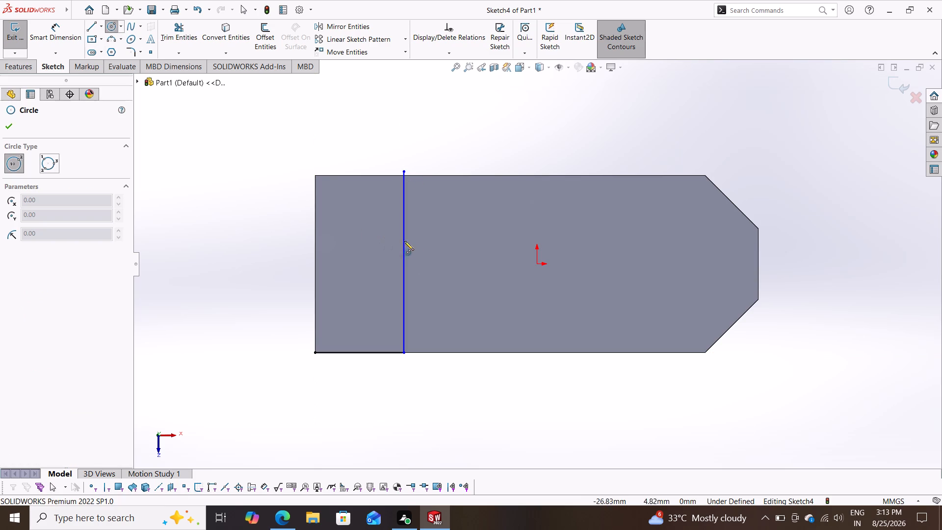
left_click(404, 261)
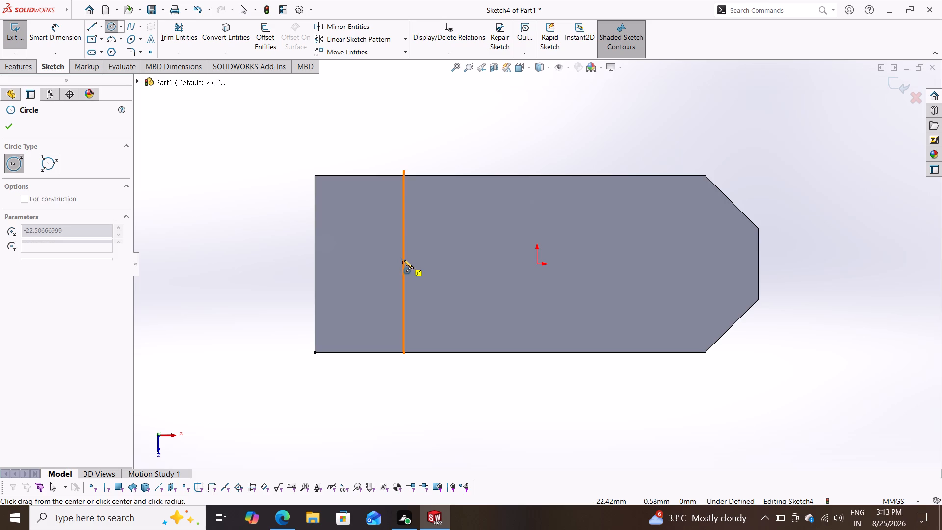
left_click(314, 264)
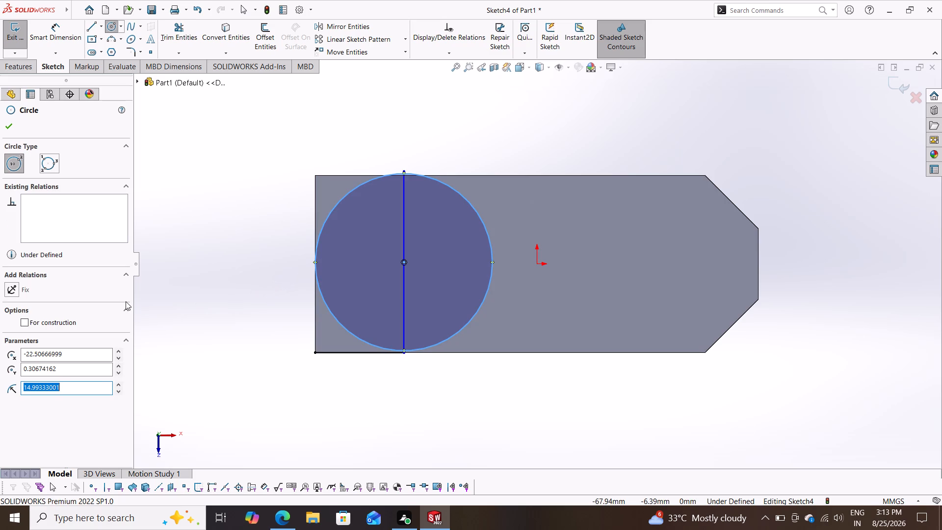
key("Escape")
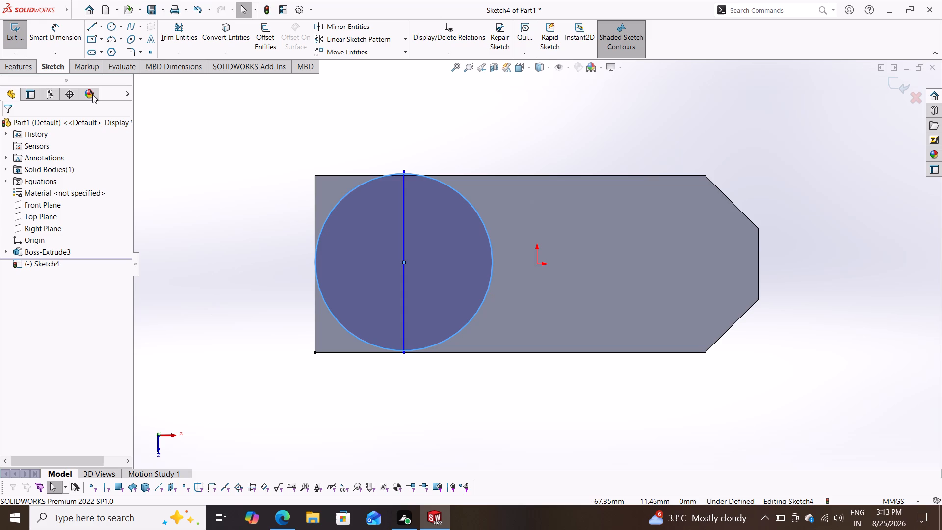
Dimension the short horizontal line on the lower edge to 15 mm.
left_click_drag(52, 40, 58, 53)
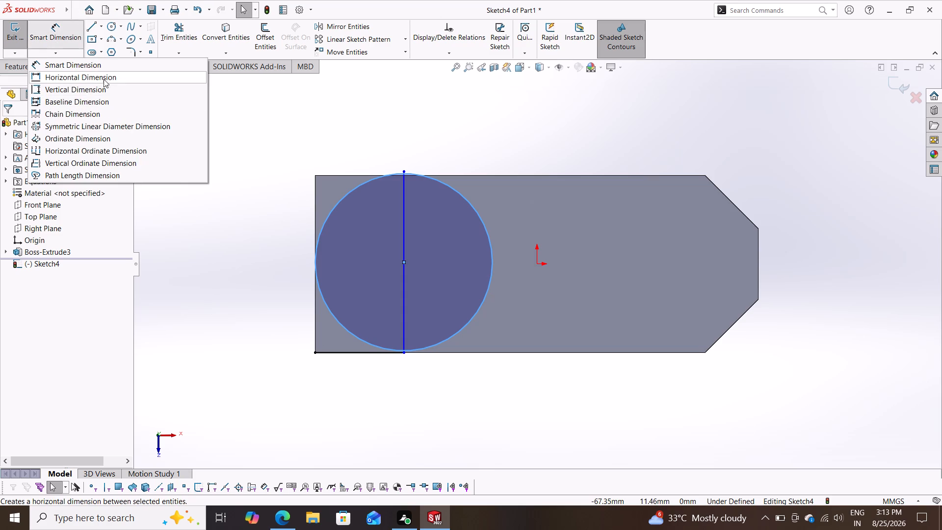
left_click(105, 68)
left_click_drag(365, 352, 367, 358)
left_click(376, 389)
type("15")
key("Return")
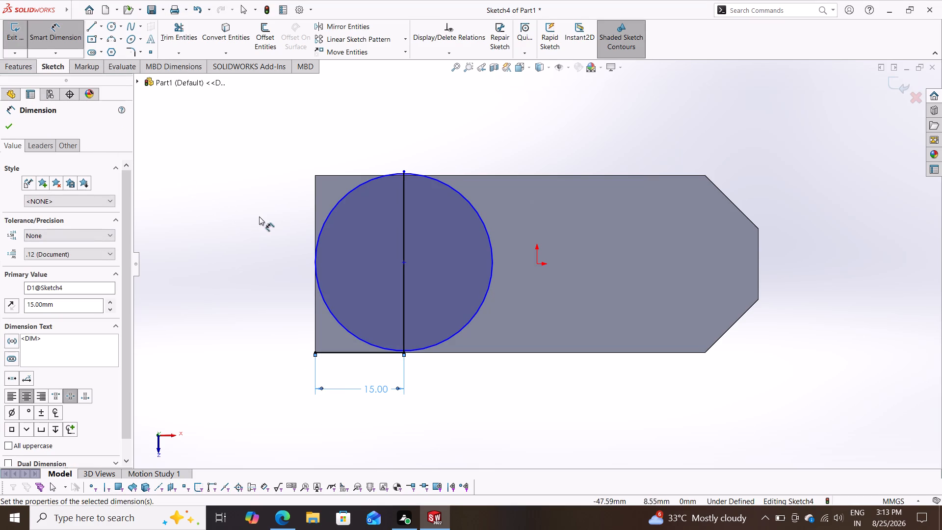
Dimension the circle's diameter to 30 mm.
left_click_drag(327, 223, 327, 217)
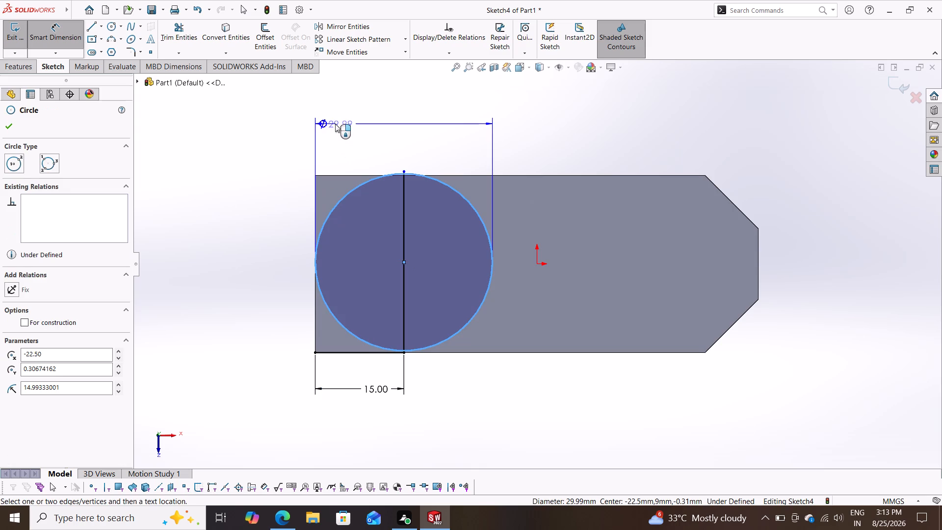
left_click(369, 111)
type("30")
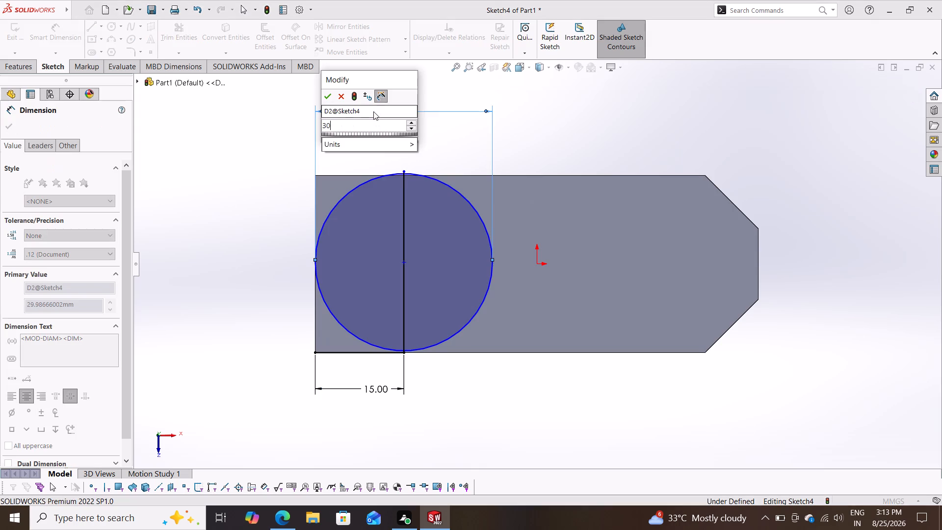
key("Return")
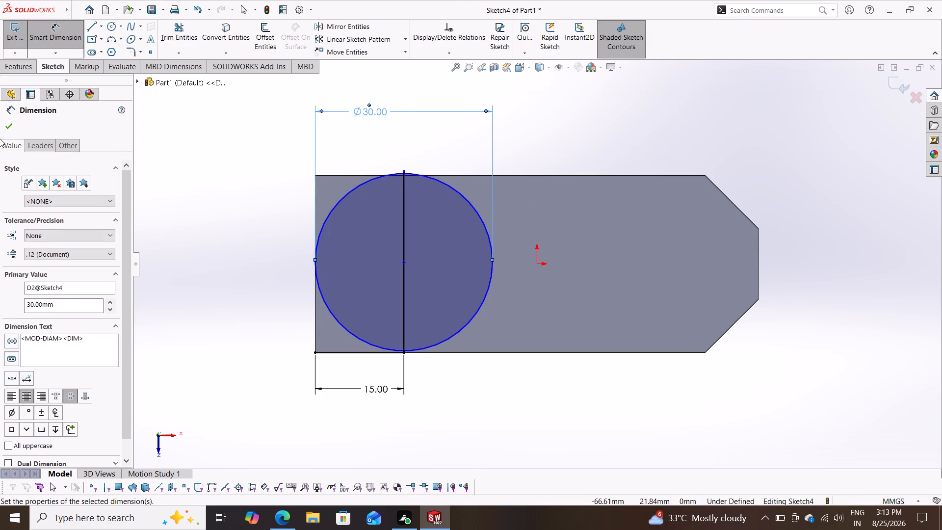
left_click(4, 129)
Move the vertical line's overshooting upper endpoint onto the block's upper long edge, at the top of the circle.
scroll(466, 245, "down", 2)
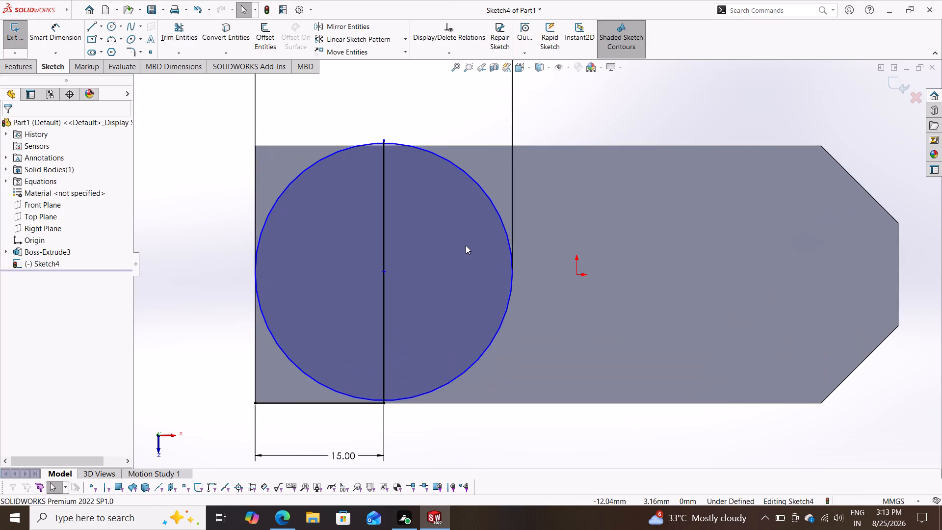
scroll(461, 242, "down", 3)
scroll(432, 234, "up", 3)
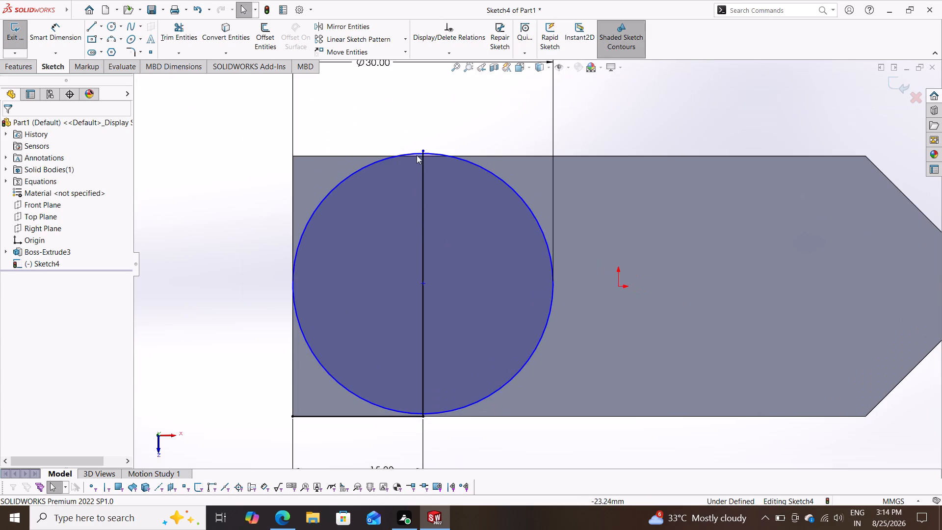
left_click_drag(423, 150, 424, 159)
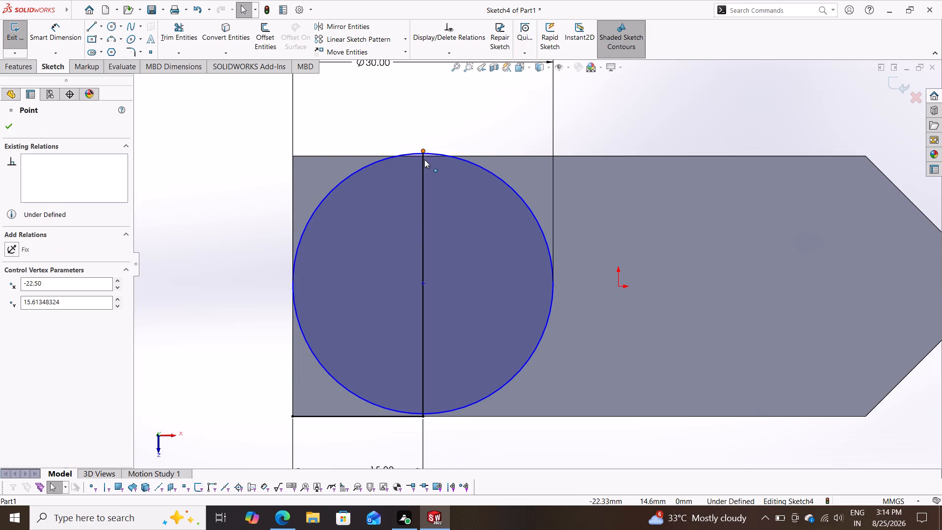
left_click_drag(424, 159, 429, 155)
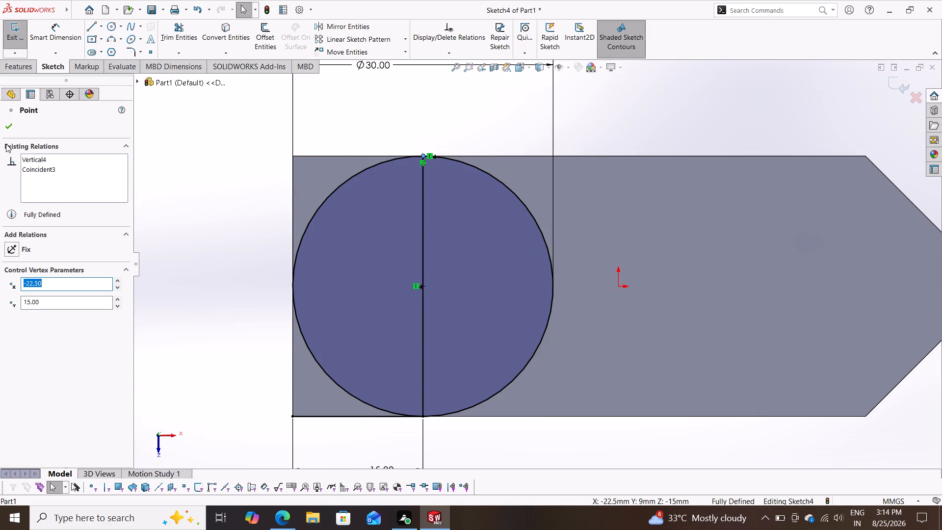
left_click(4, 124)
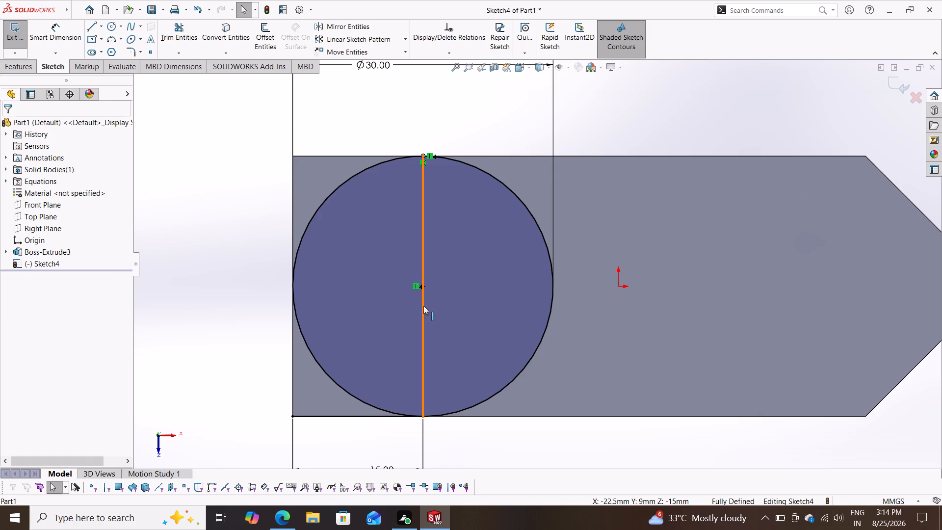
Convert the vertical line through the circle to construction geometry.
left_click(423, 306)
left_click(49, 312)
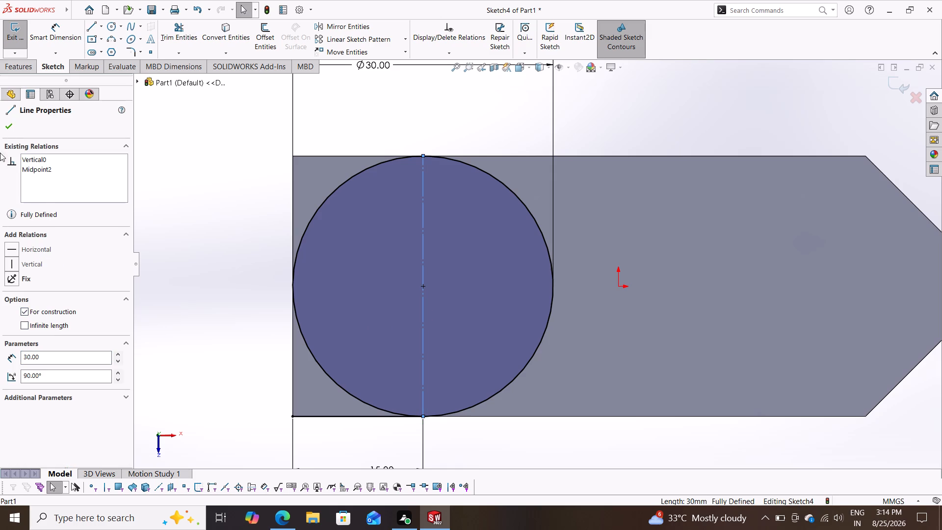
left_click(9, 132)
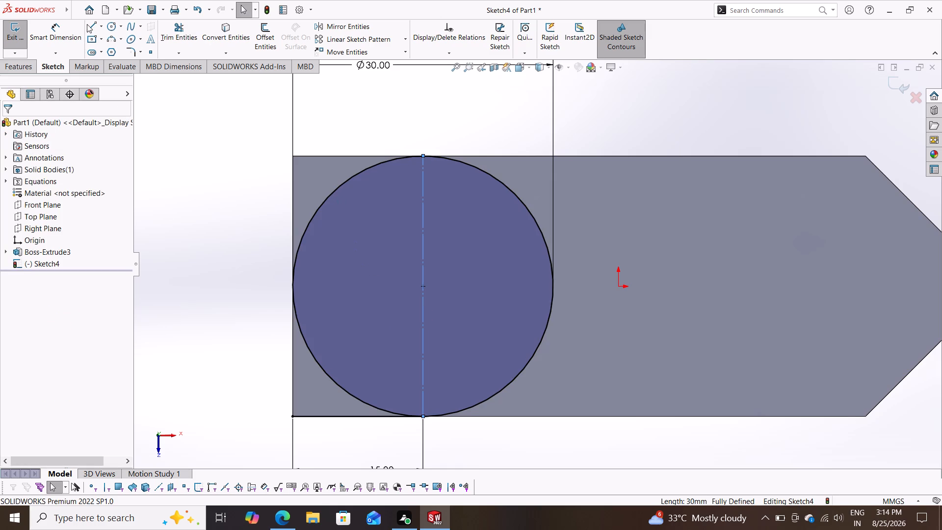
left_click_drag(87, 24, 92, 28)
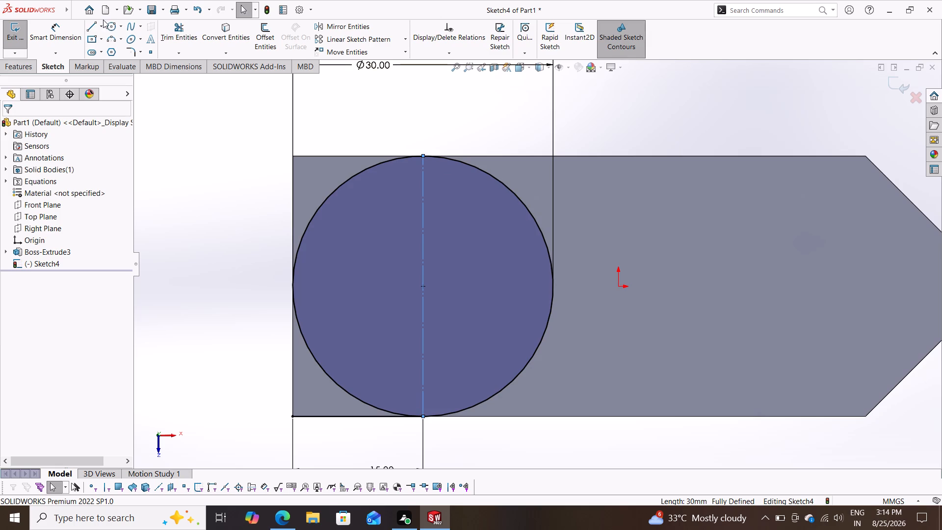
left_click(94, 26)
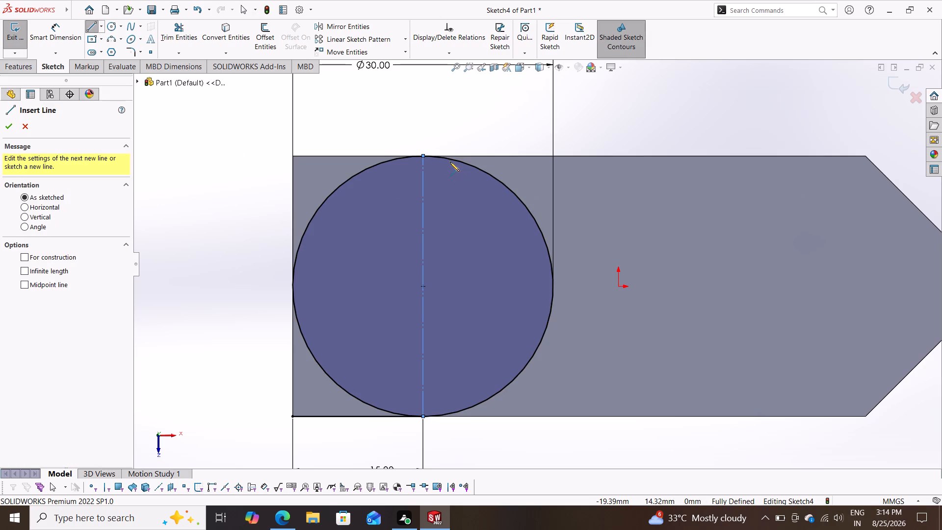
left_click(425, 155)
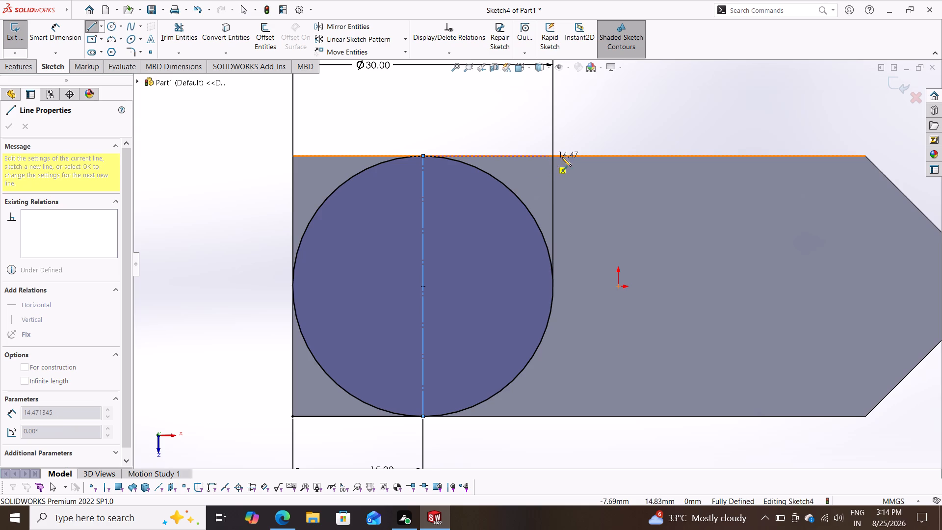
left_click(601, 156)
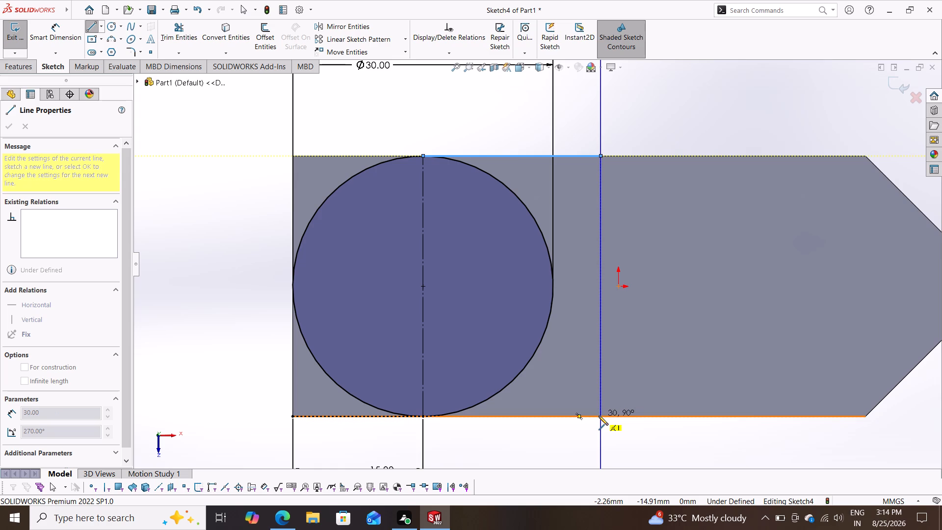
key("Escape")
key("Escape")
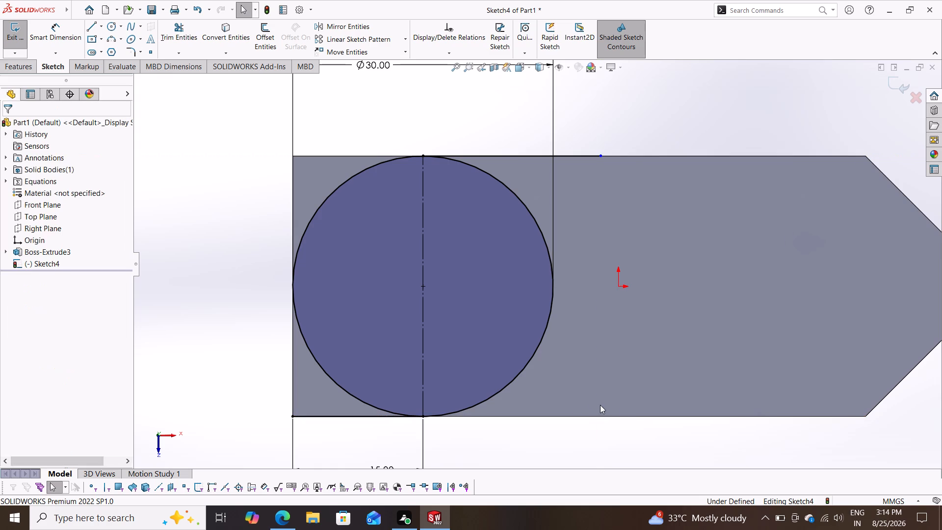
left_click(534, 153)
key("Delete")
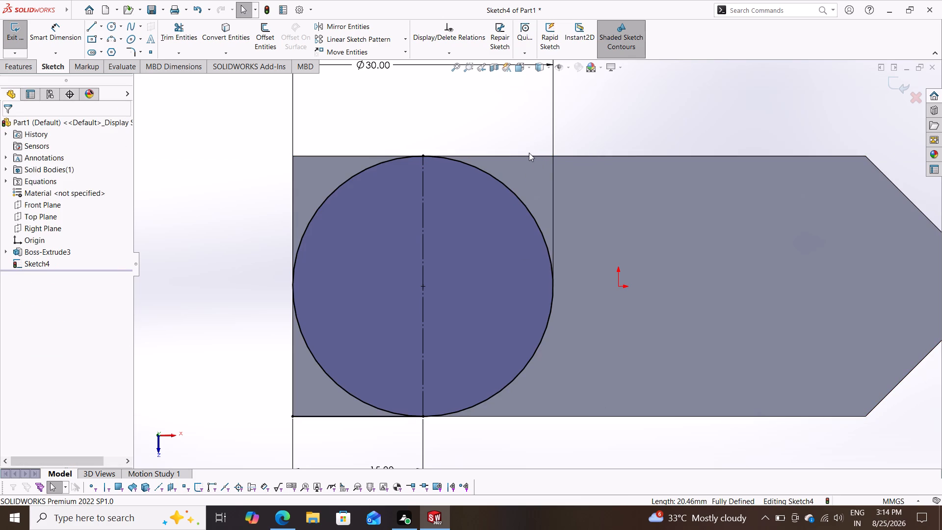
Sketch connected lines from the circle's top to the block's upper-left corner, down the left edge, and along the lower edge to the circle's bottom.
left_click_drag(89, 25, 100, 57)
left_click_drag(100, 57, 92, 31)
left_click_drag(423, 155, 419, 154)
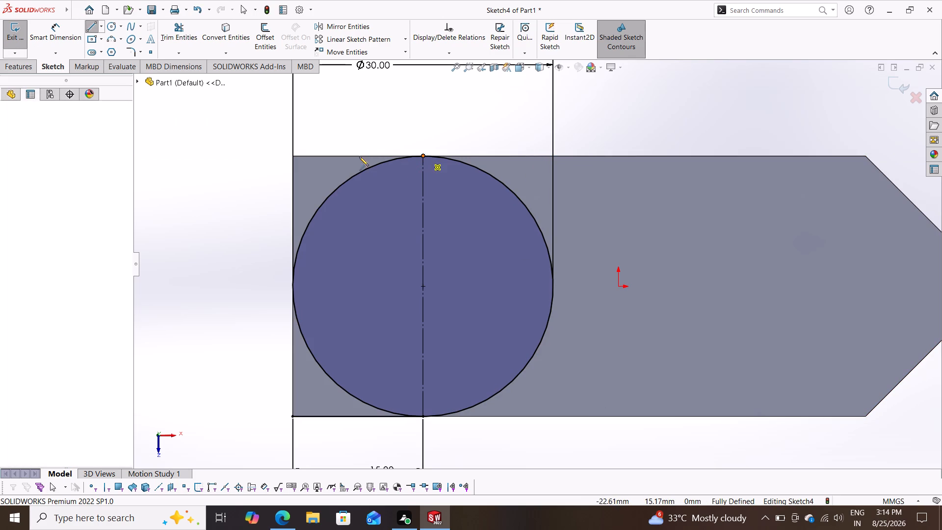
left_click(292, 155)
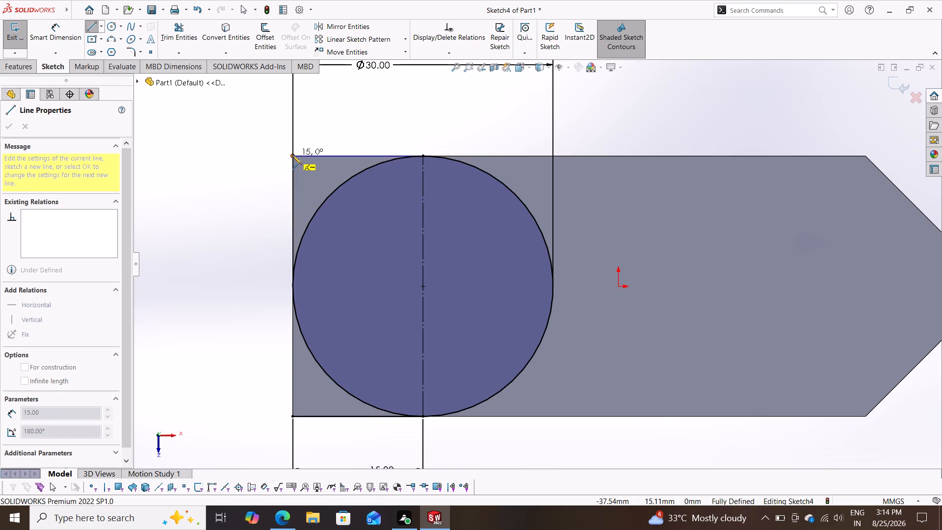
left_click_drag(293, 415, 301, 415)
left_click(422, 417)
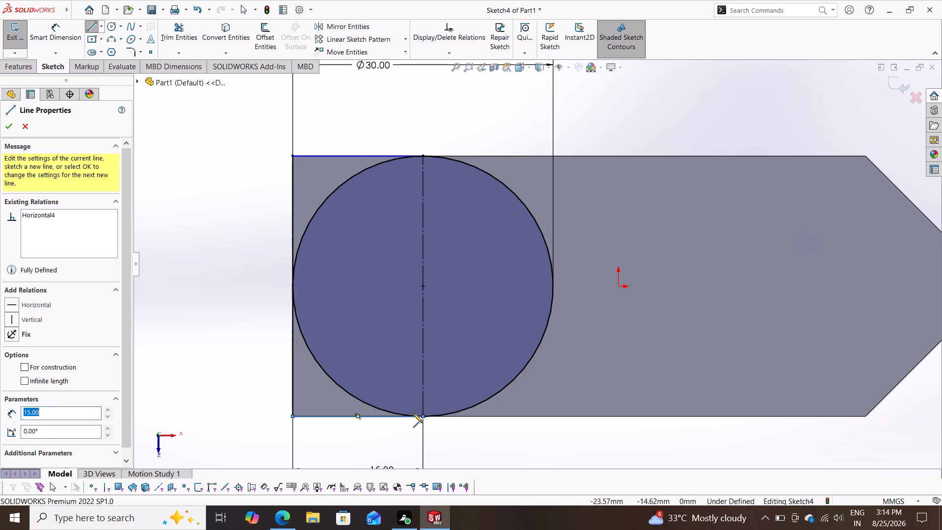
key("Escape")
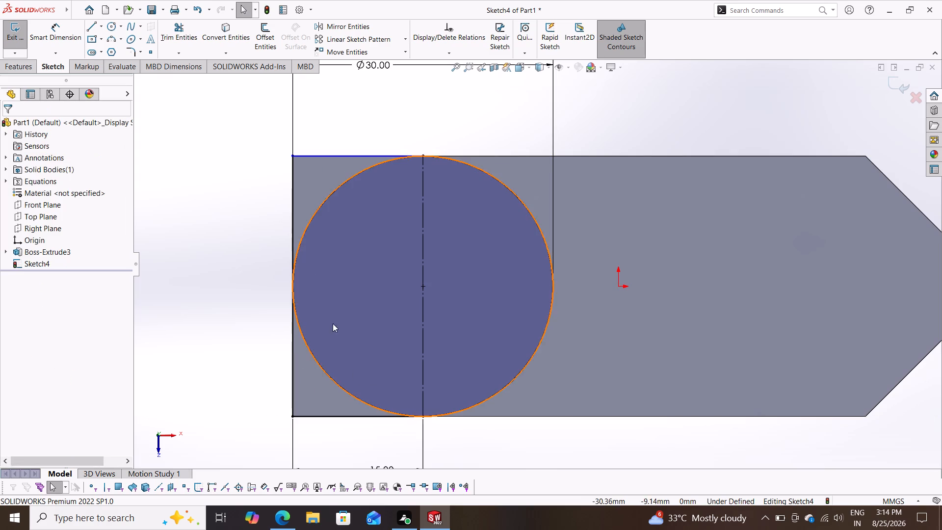
Trim away the right half of the circle, leaving the semicircular arc at the block's left end.
left_click_drag(188, 32, 193, 37)
left_click_drag(524, 170, 521, 261)
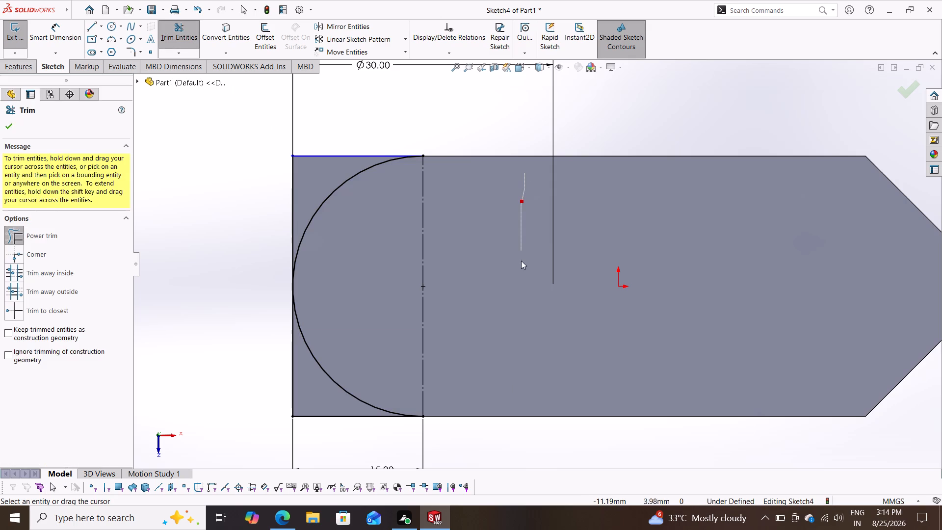
left_click_drag(521, 261, 523, 301)
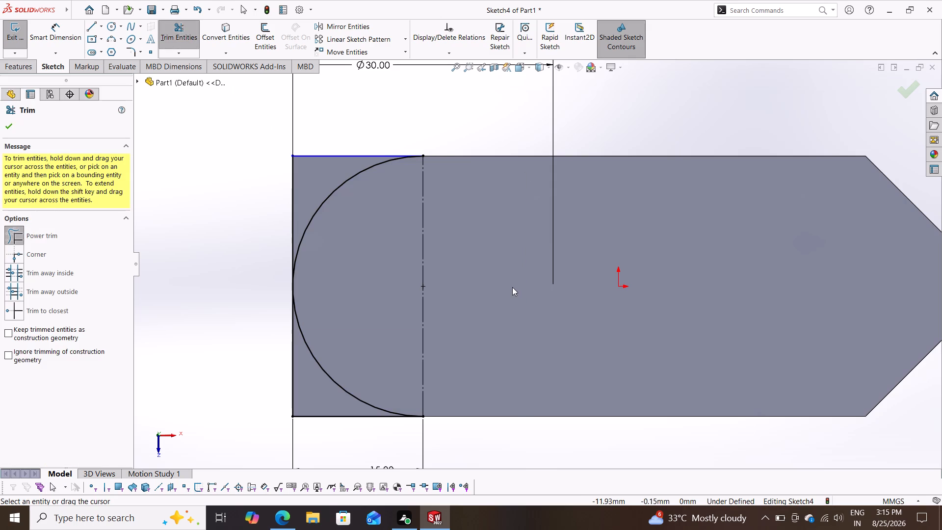
left_click(6, 125)
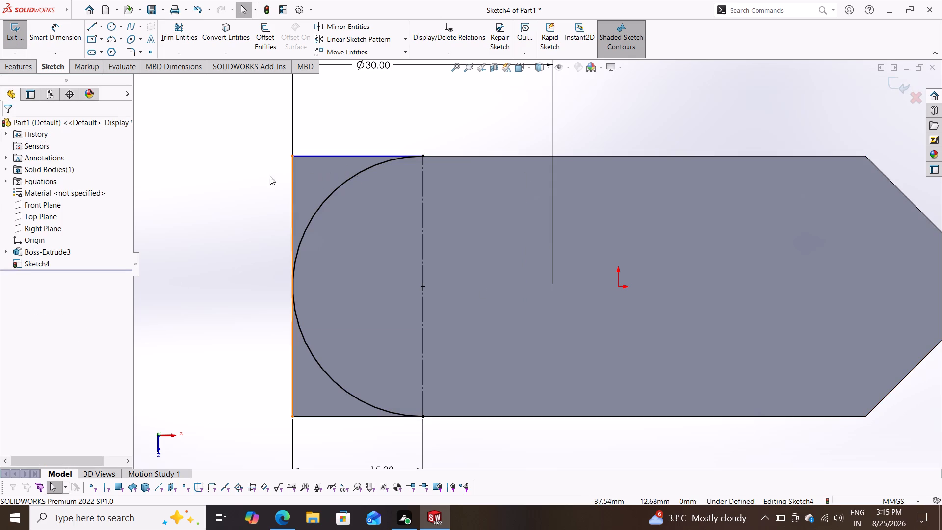
Cut-extrude the two corner regions outside the arc with a blind depth of 9 mm to round the block's left end.
left_click(15, 65)
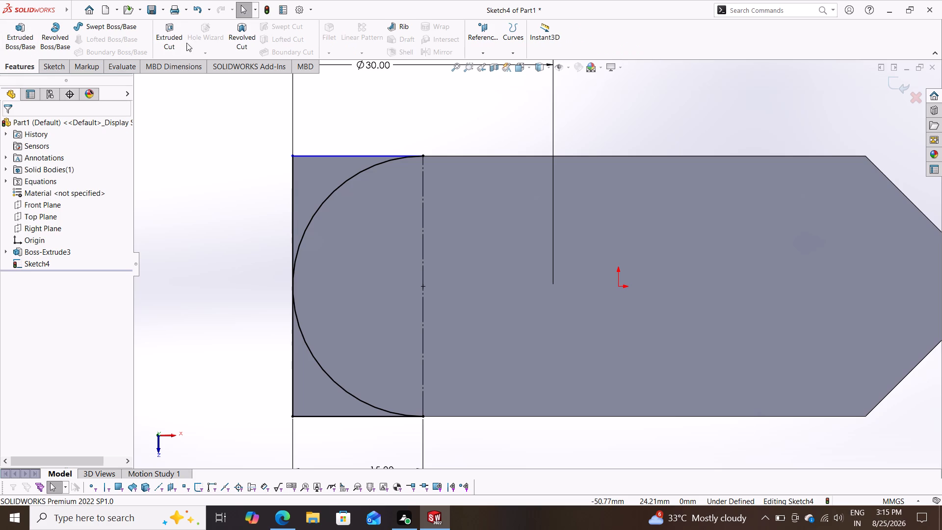
left_click_drag(152, 26, 157, 28)
left_click(166, 29)
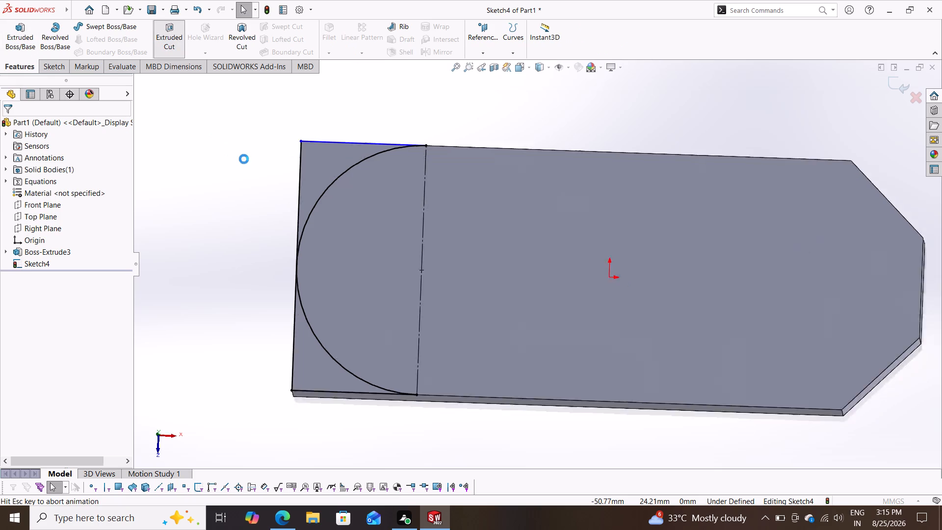
left_click(362, 198)
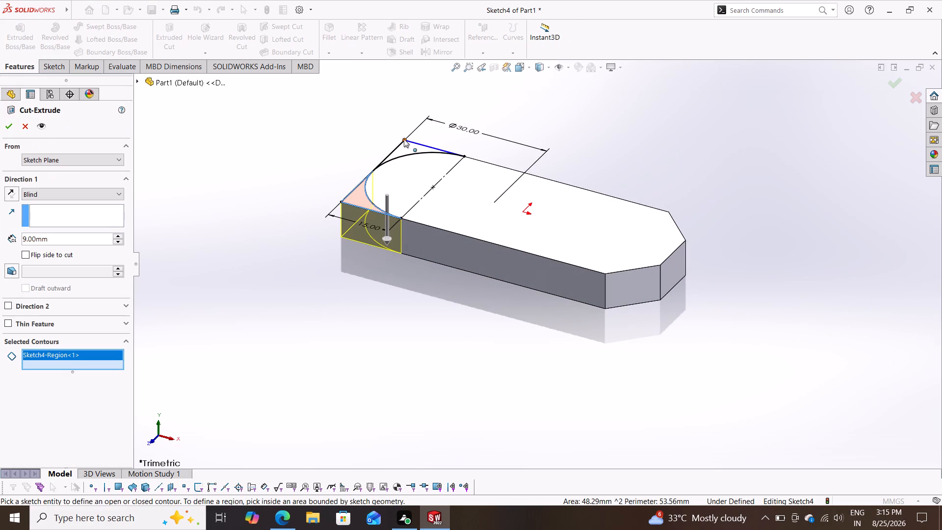
left_click(412, 148)
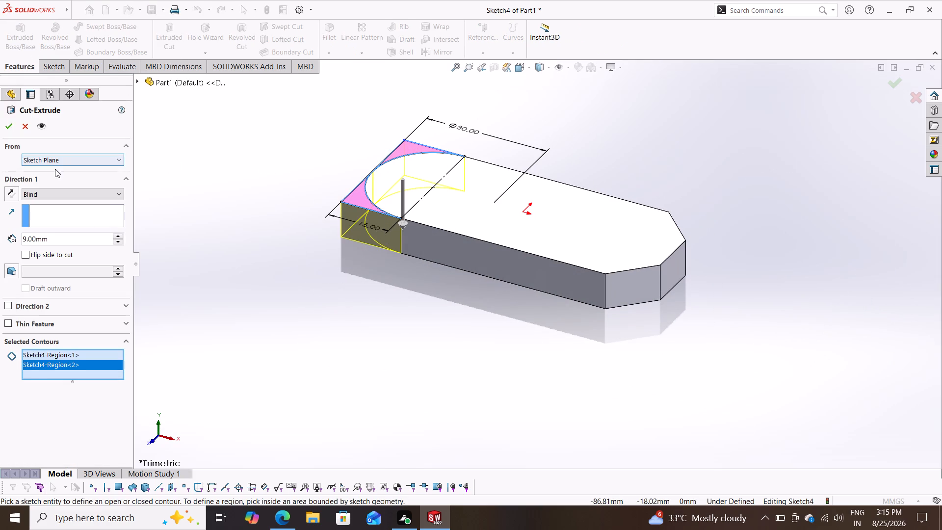
left_click(9, 126)
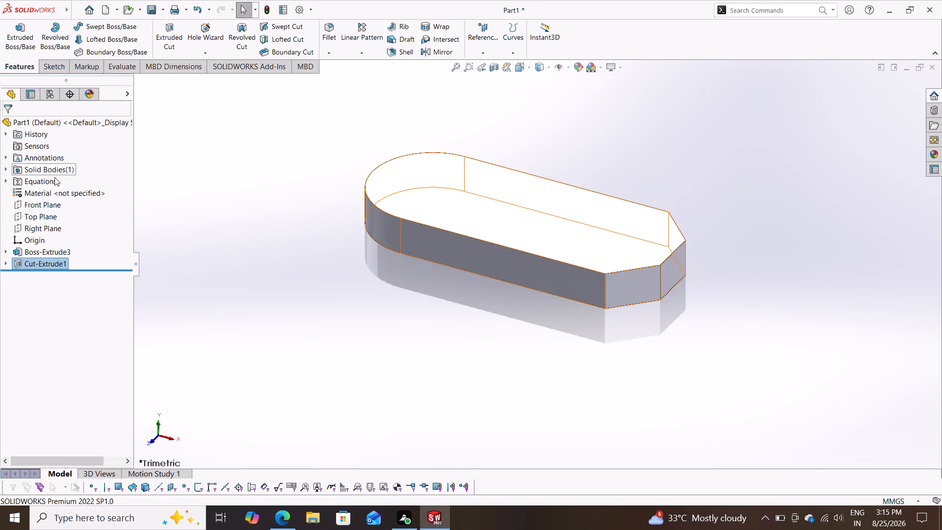
Start a sketch on the block's top face and convert the face's full outline into sketch entities.
middle_click_drag(337, 213, 339, 271)
left_click(392, 177)
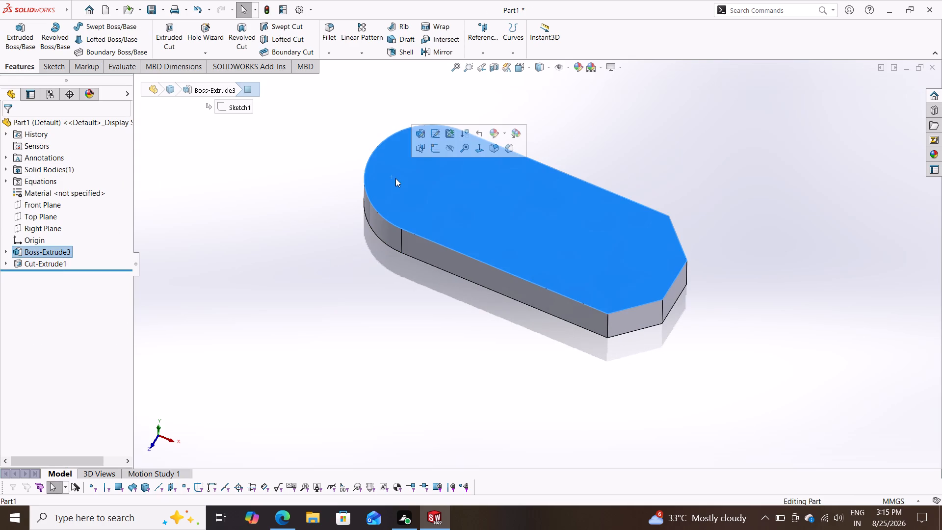
left_click(436, 152)
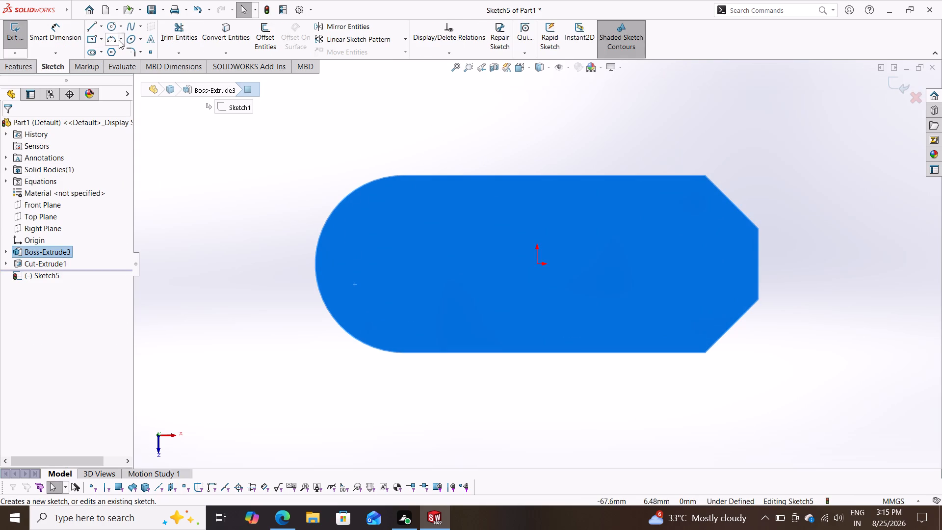
left_click(223, 31)
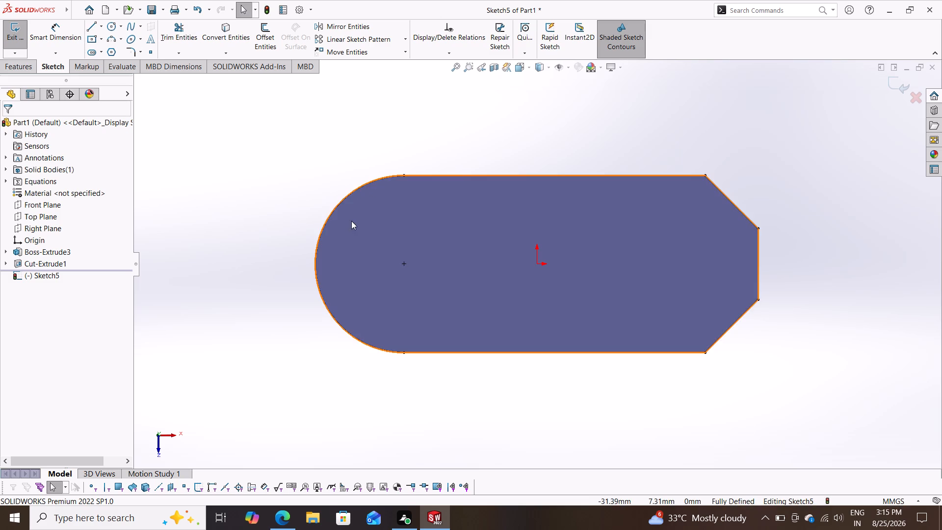
left_click(320, 234)
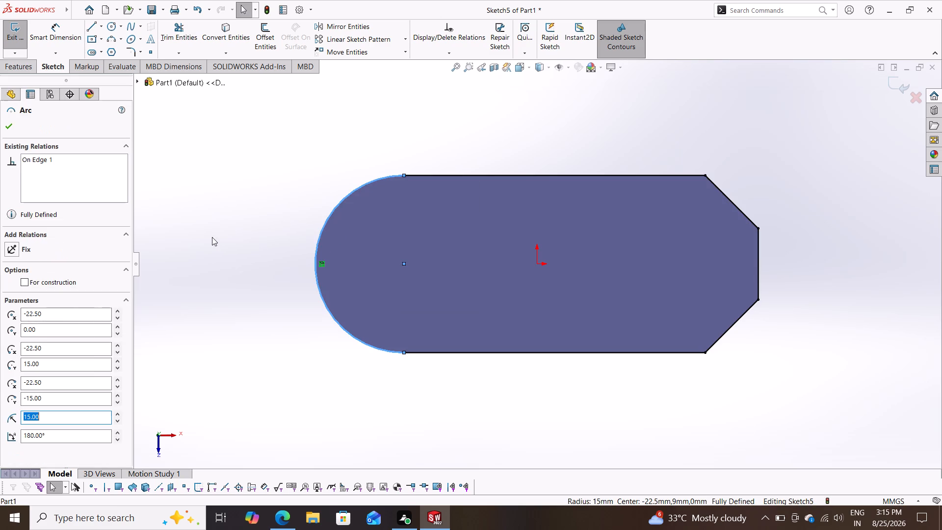
left_click(5, 125)
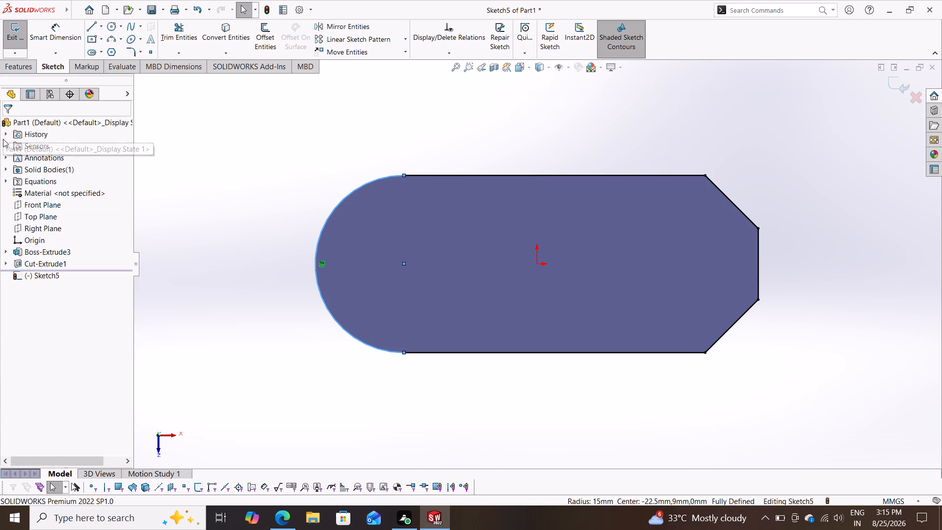
key("Escape")
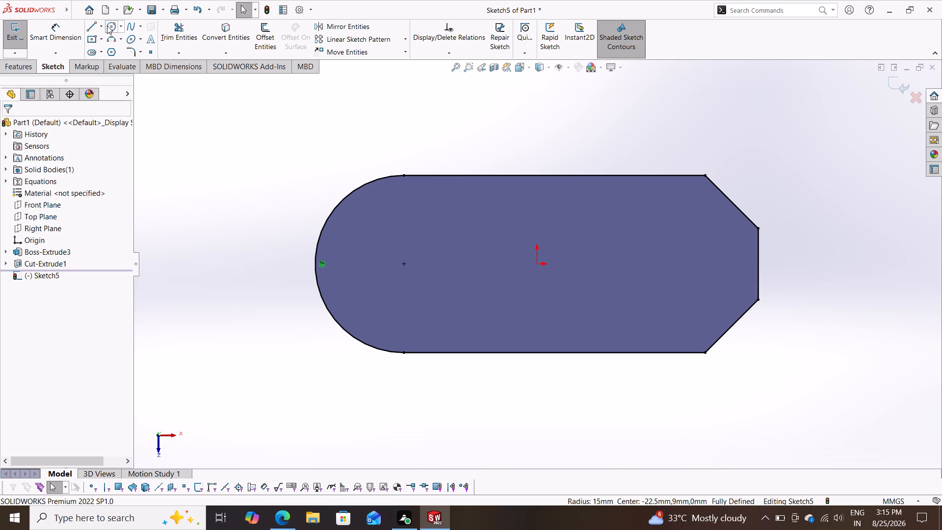
Sketch lines from the arc's upper end about 17.8 mm along the upper edge, vertically across the face, and back to the arc's lower end.
left_click(94, 25)
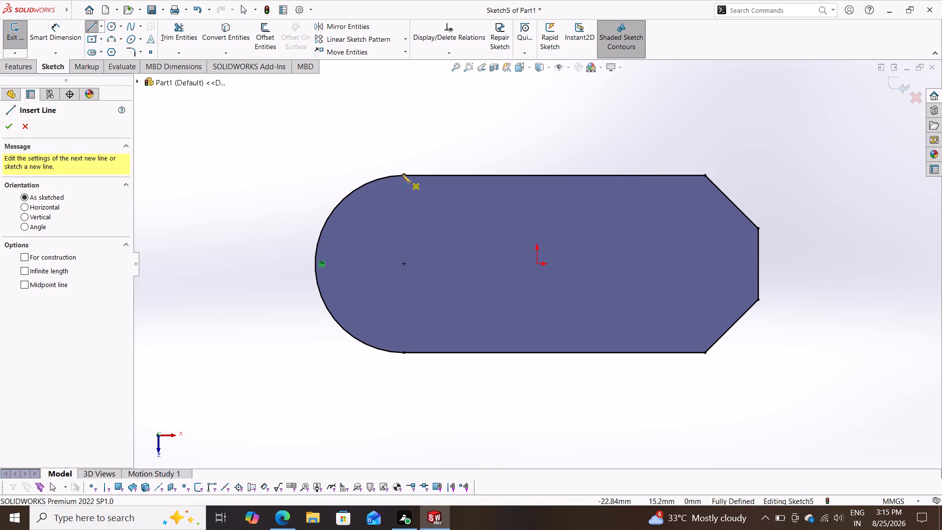
left_click_drag(404, 176, 413, 176)
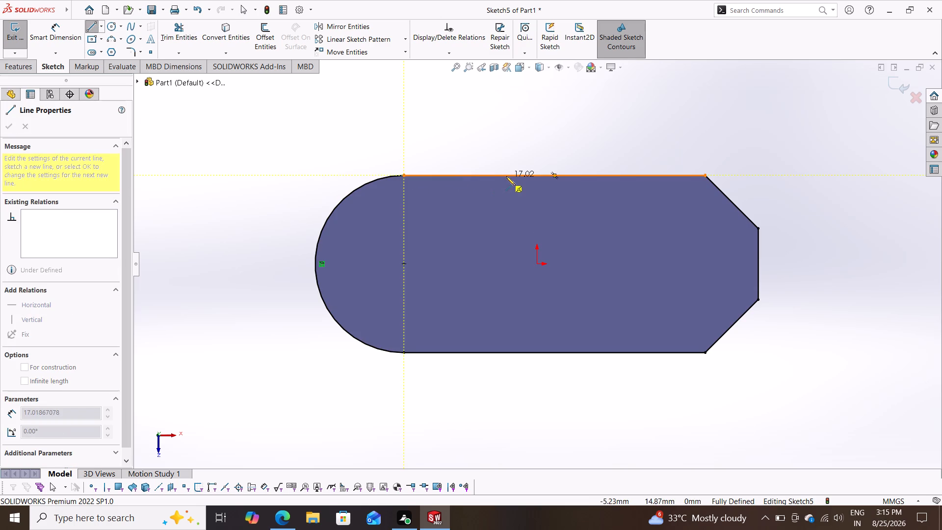
left_click(509, 176)
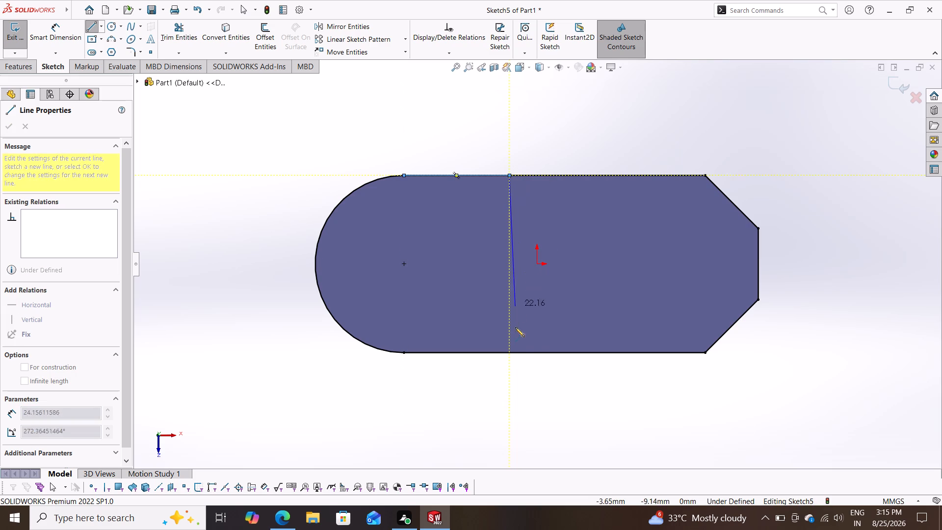
left_click(510, 350)
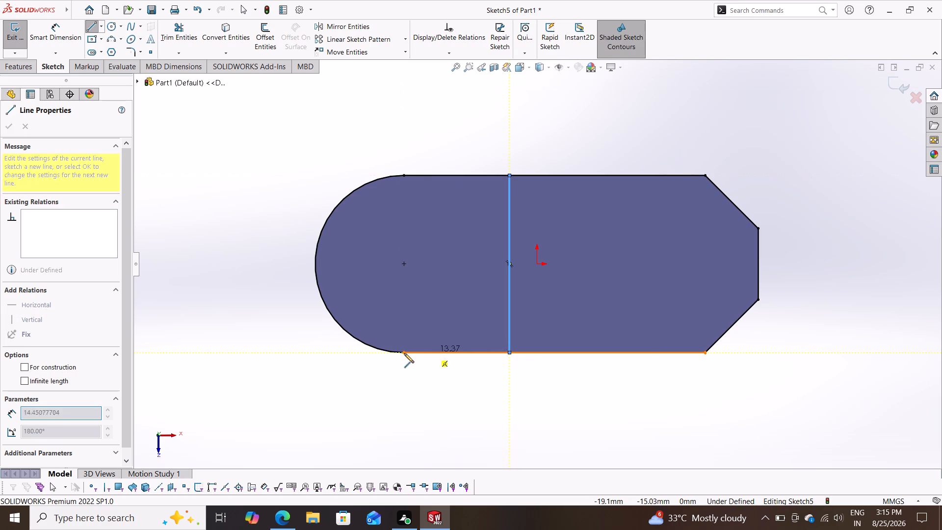
left_click(405, 351)
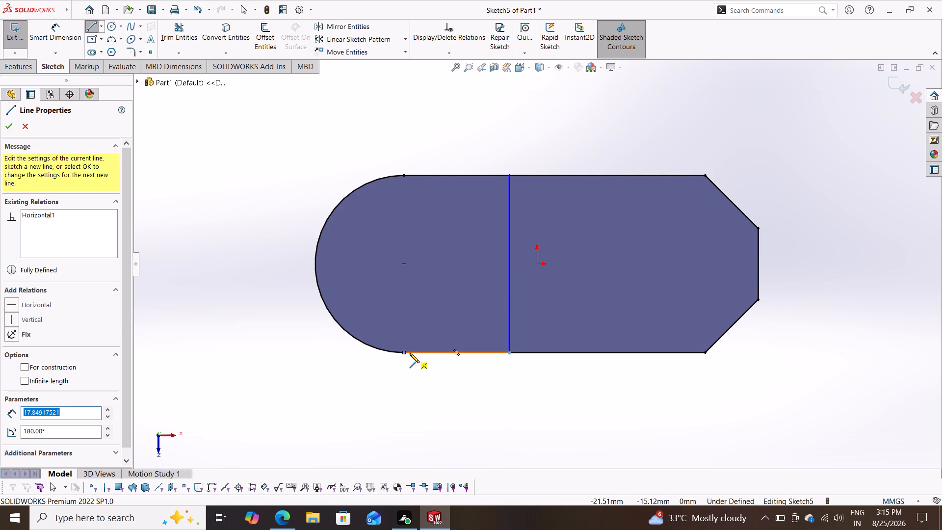
key("Escape")
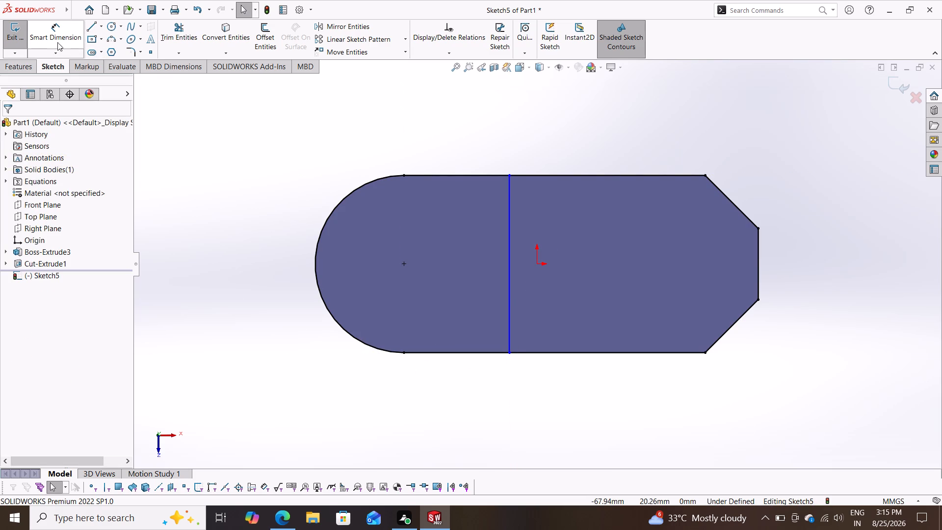
Dimension the line on the upper edge, between the arc's end and the vertical line, to 18 mm.
left_click(58, 32)
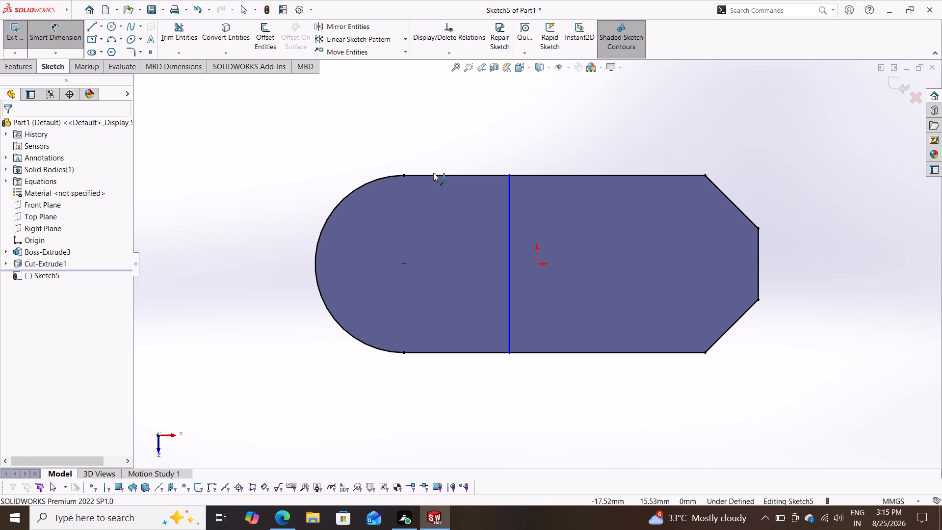
left_click(435, 174)
left_click(440, 134)
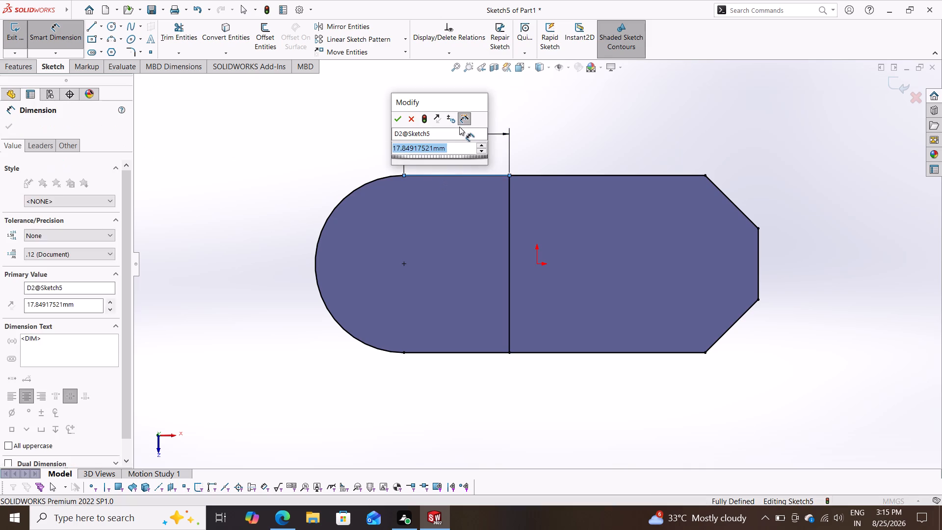
type("18")
key("Return")
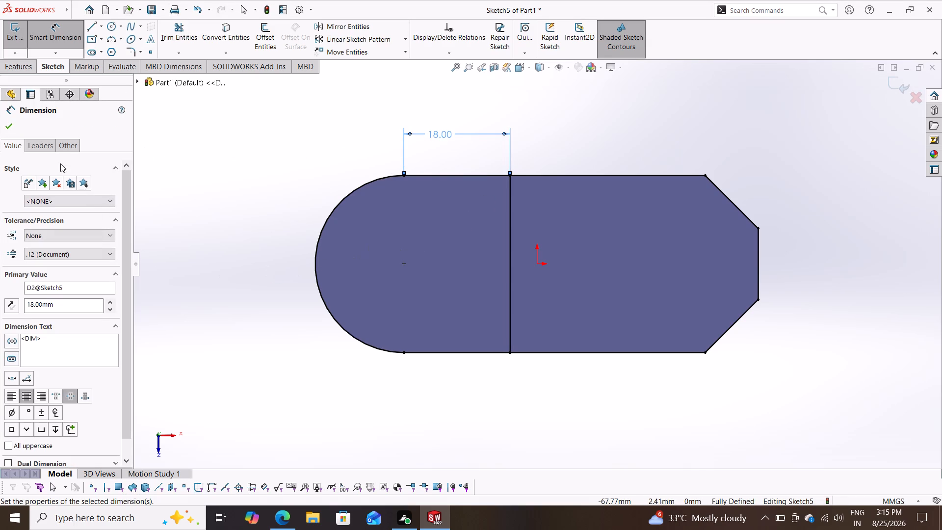
left_click(8, 122)
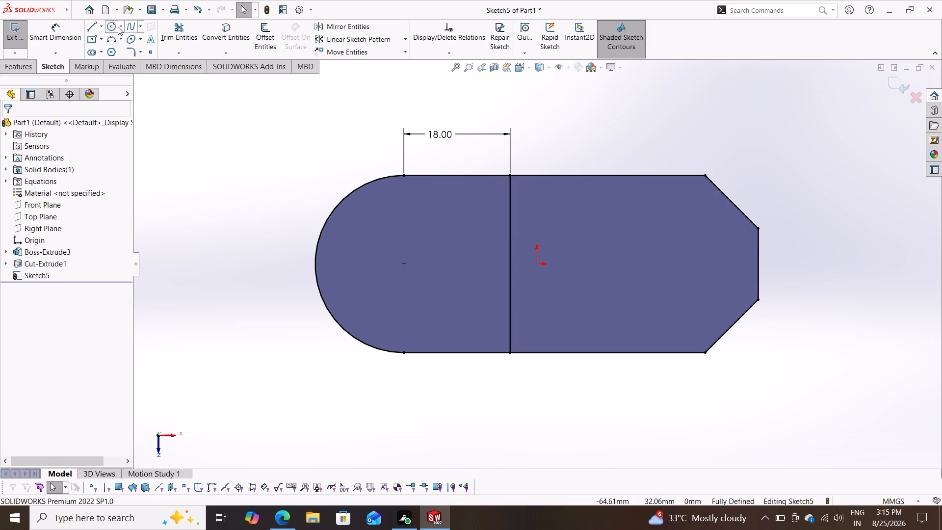
Sketch a circle centred on the rounded end's arc centre and dimension its diameter to 15 mm.
left_click(115, 26)
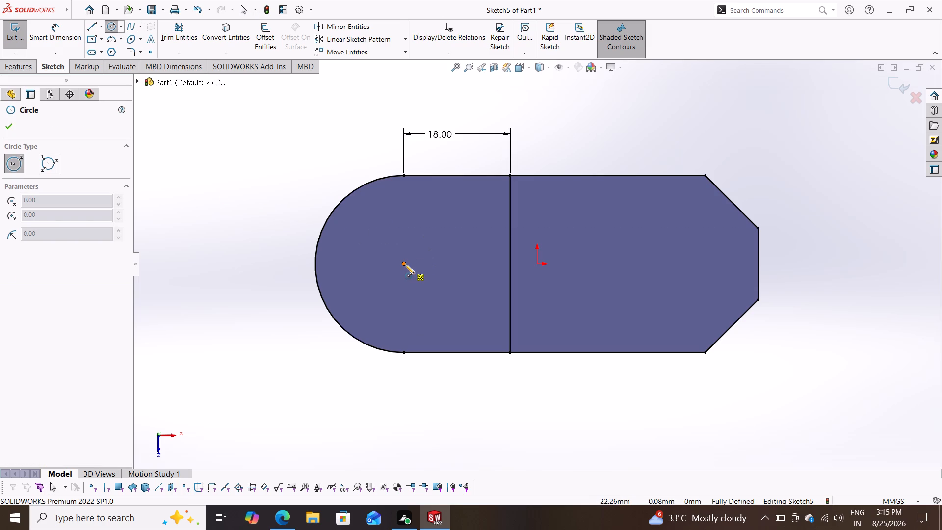
left_click_drag(406, 265, 410, 271)
left_click(415, 300)
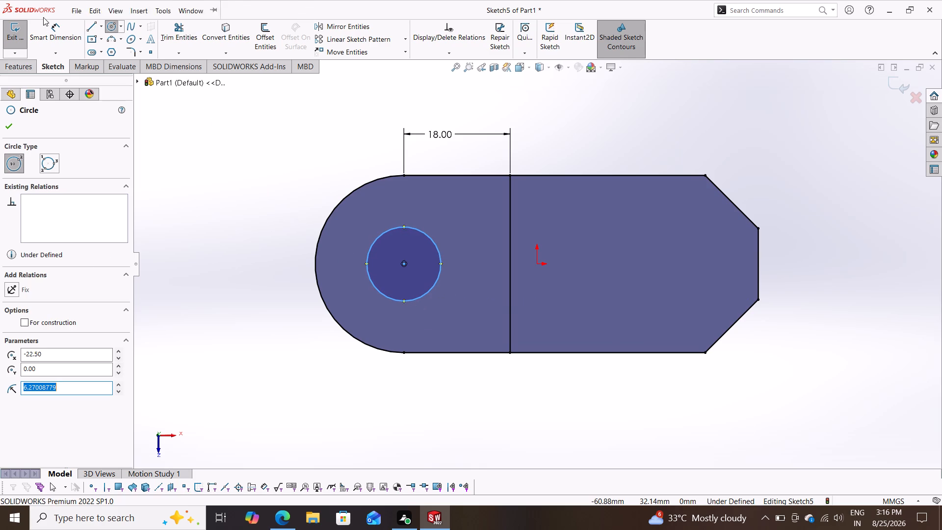
left_click(56, 38)
left_click_drag(436, 247, 443, 237)
left_click(456, 210)
type("15")
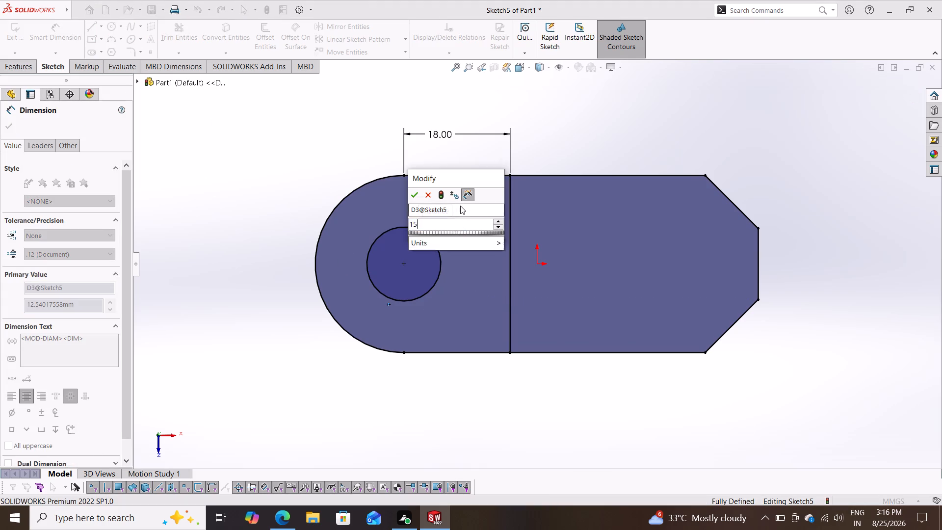
key("Return")
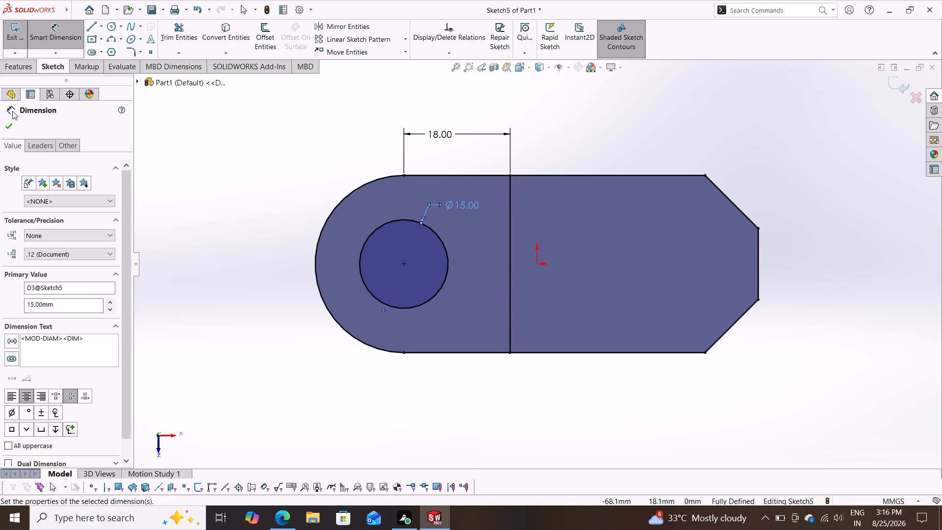
left_click(10, 123)
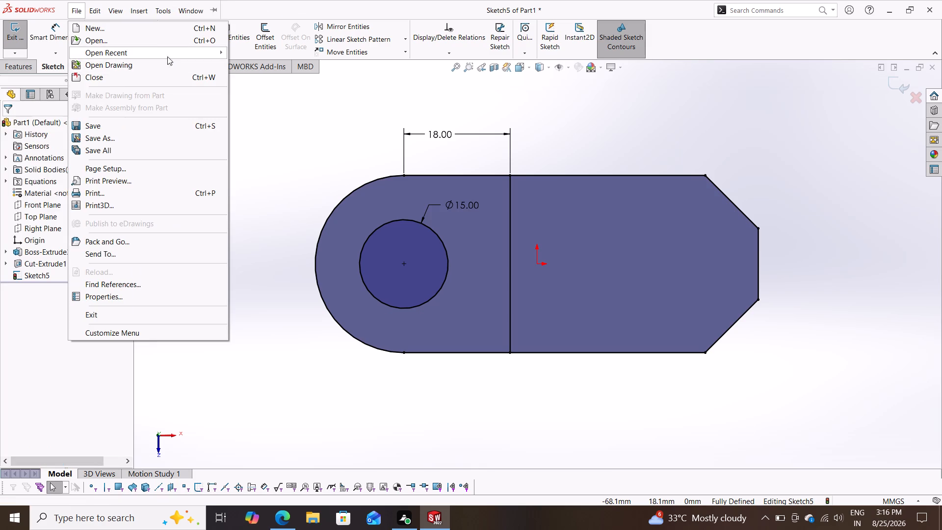
left_click(303, 163)
Power-trim the converted outline beyond the vertical line: the lower edge, both chamfers, the end edge and the upper edge.
left_click_drag(190, 30, 189, 44)
left_click_drag(595, 111, 612, 196)
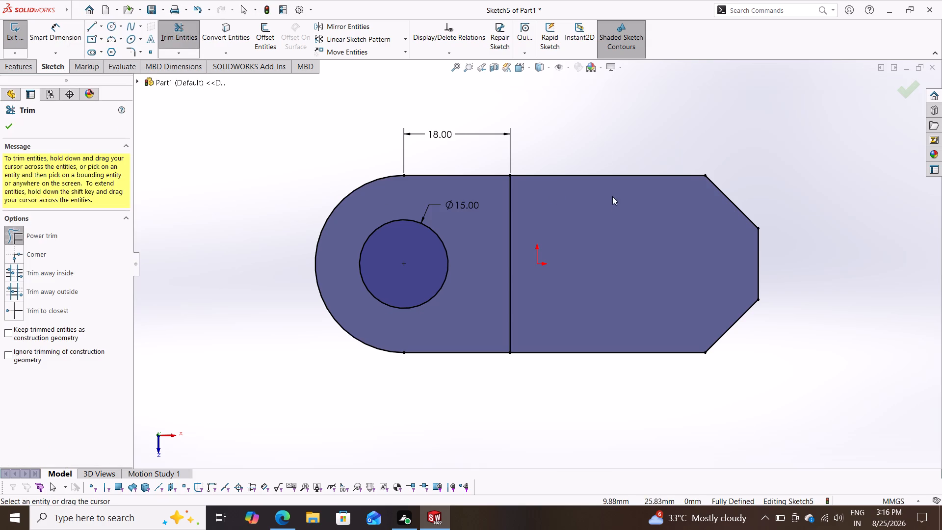
left_click_drag(612, 196, 739, 299)
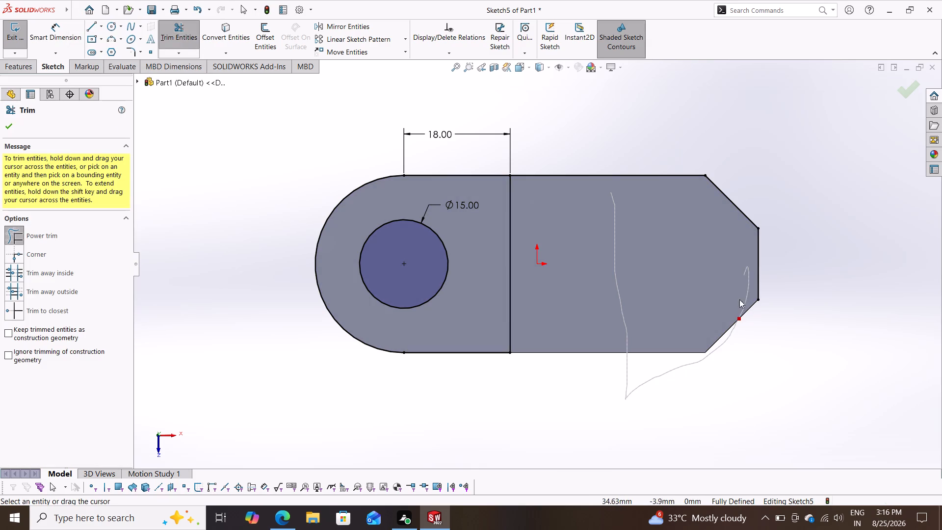
left_click_drag(739, 299, 650, 182)
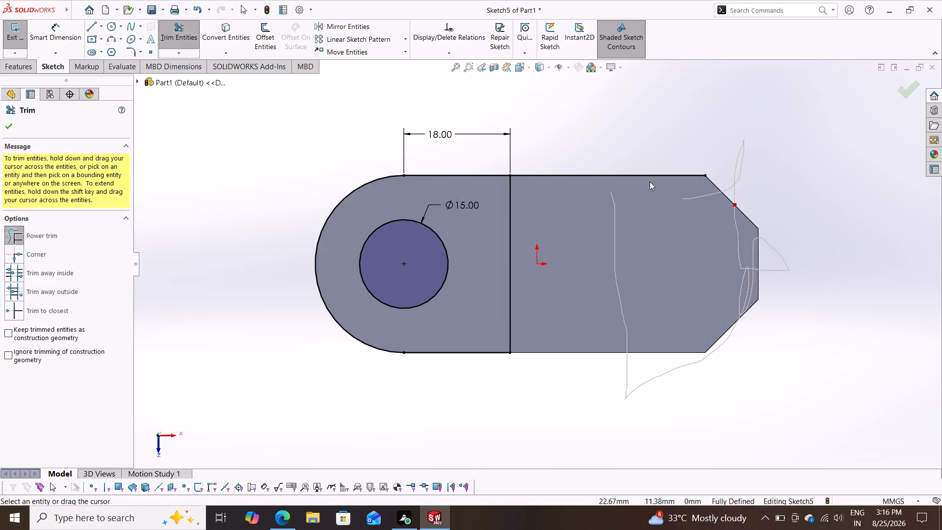
left_click_drag(650, 182, 637, 130)
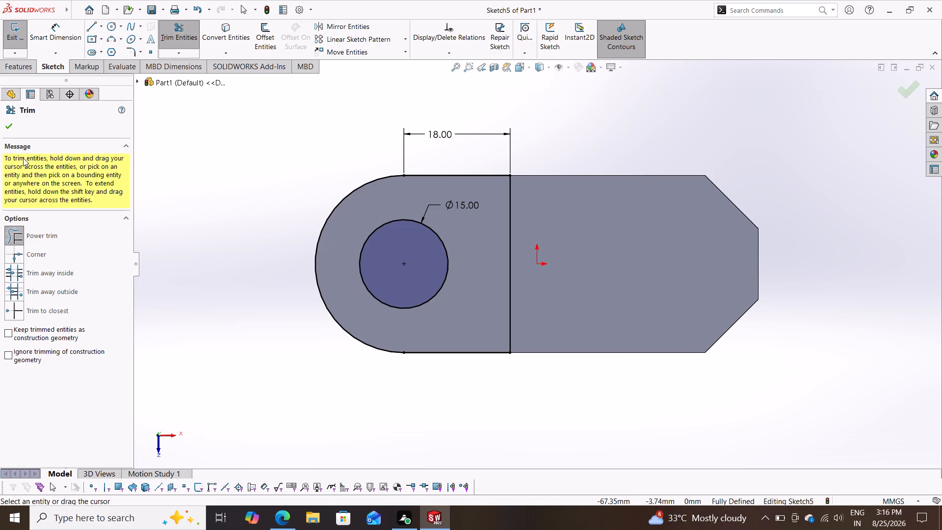
left_click(13, 121)
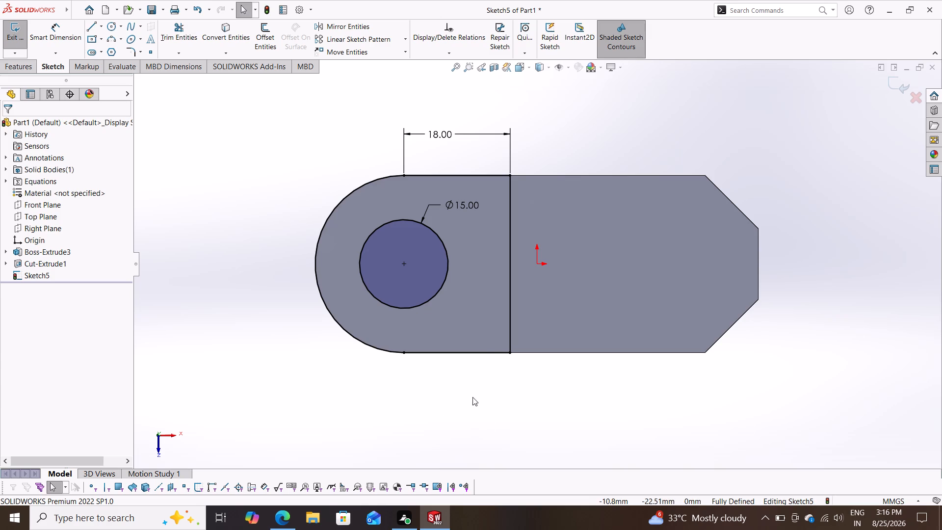
Boss-extrude the rounded-end region around the circle upward with a blind depth of 30 mm, leaving the circle as a hole.
middle_click_drag(472, 397, 490, 298)
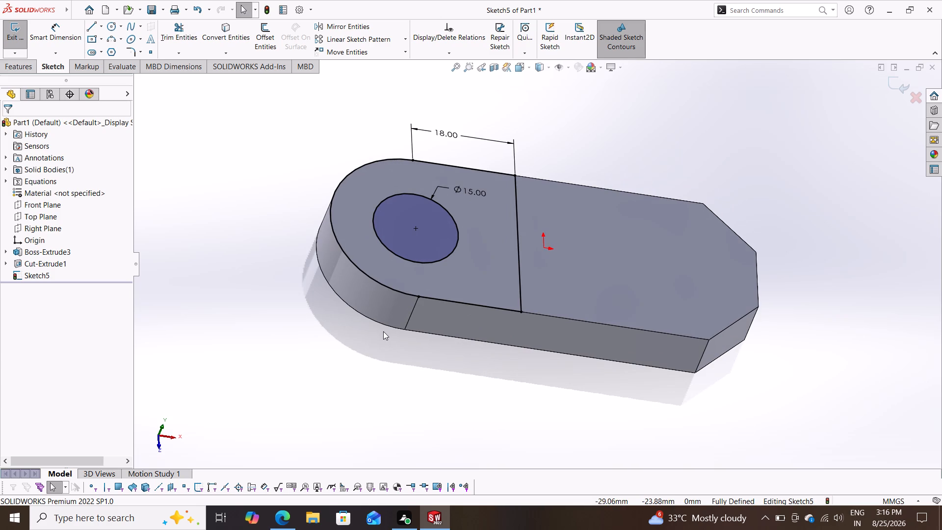
left_click(10, 64)
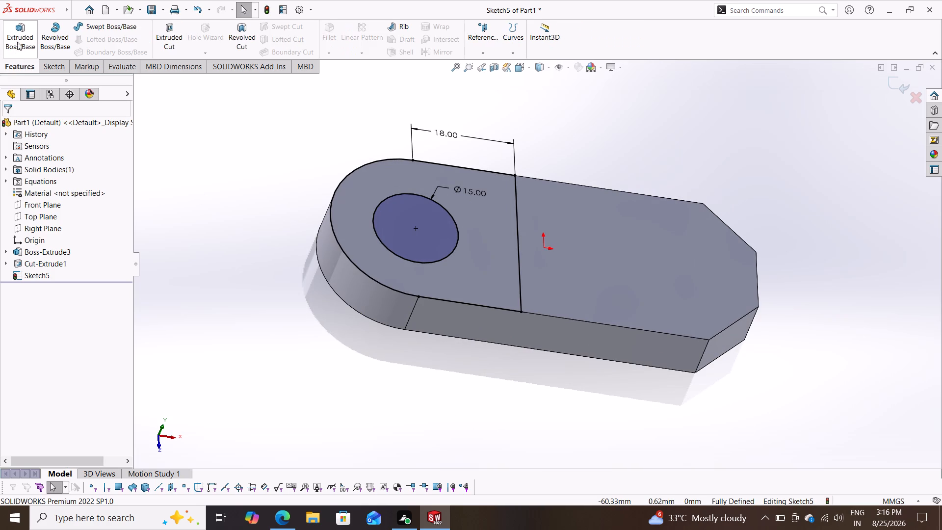
left_click(20, 31)
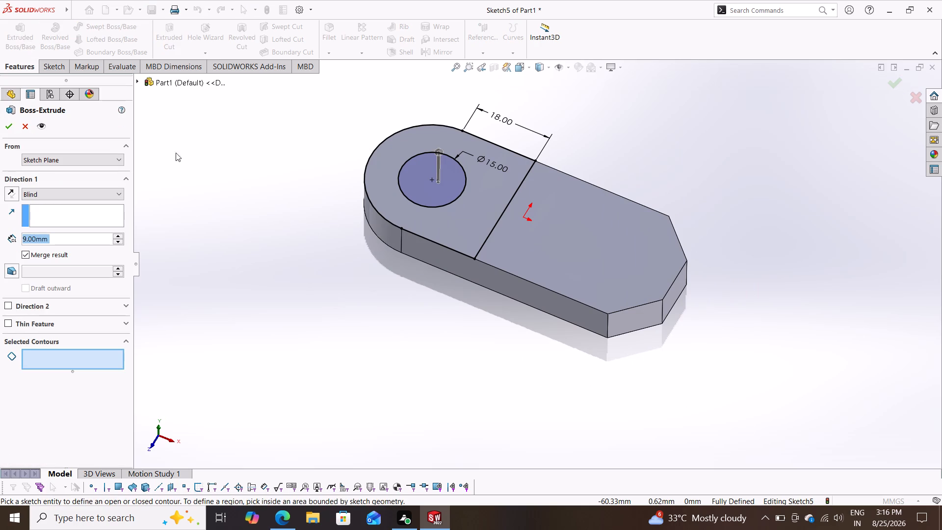
left_click(403, 203)
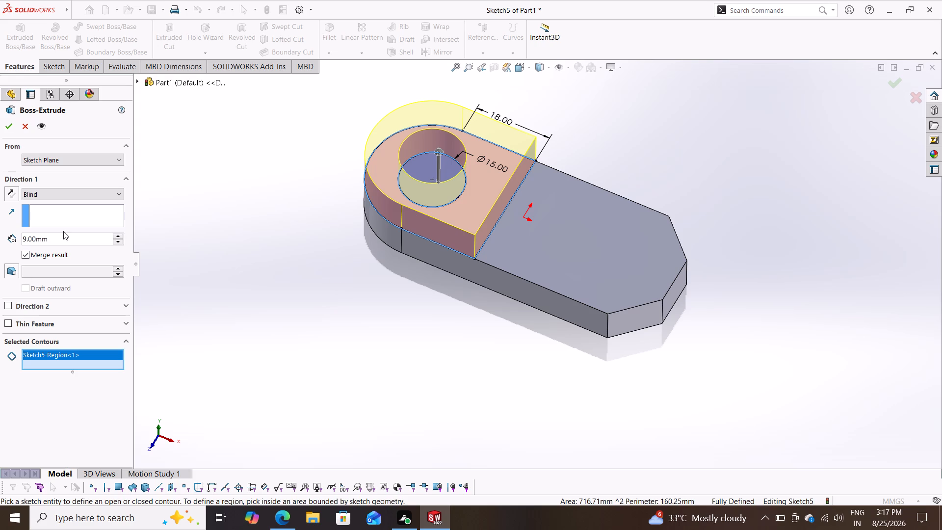
left_click_drag(60, 241, 0, 229)
type("30")
key("Return")
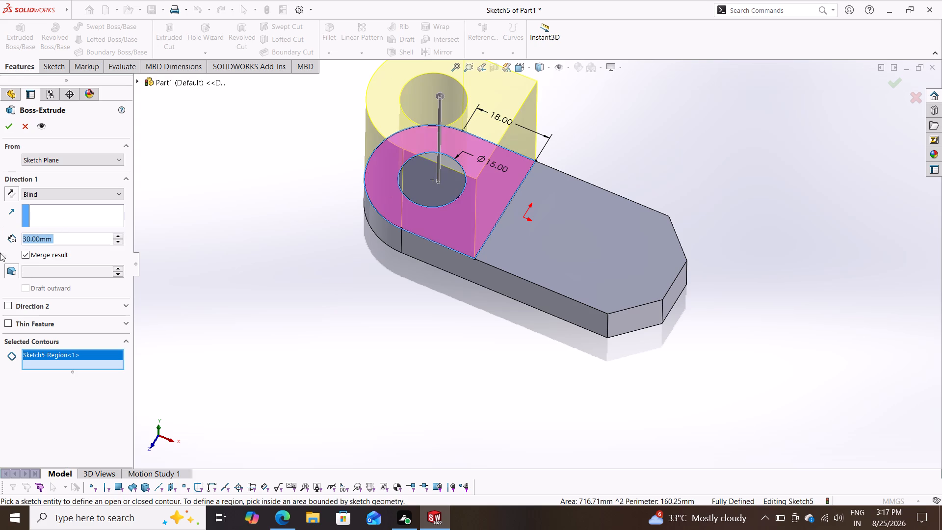
left_click(4, 129)
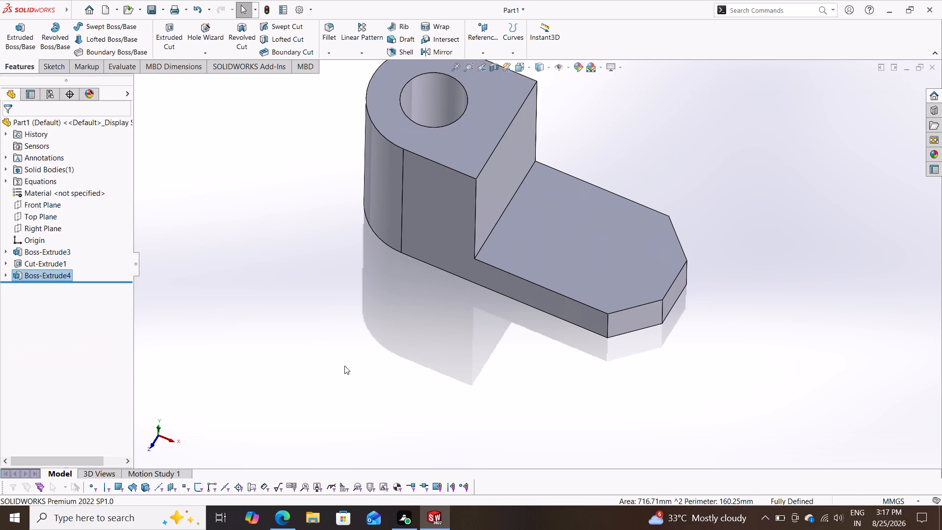
On the Front Plane, sketch a closed triangle joining the raised boss's top corner, the base's far top corner and the inner corner.
left_click(546, 299)
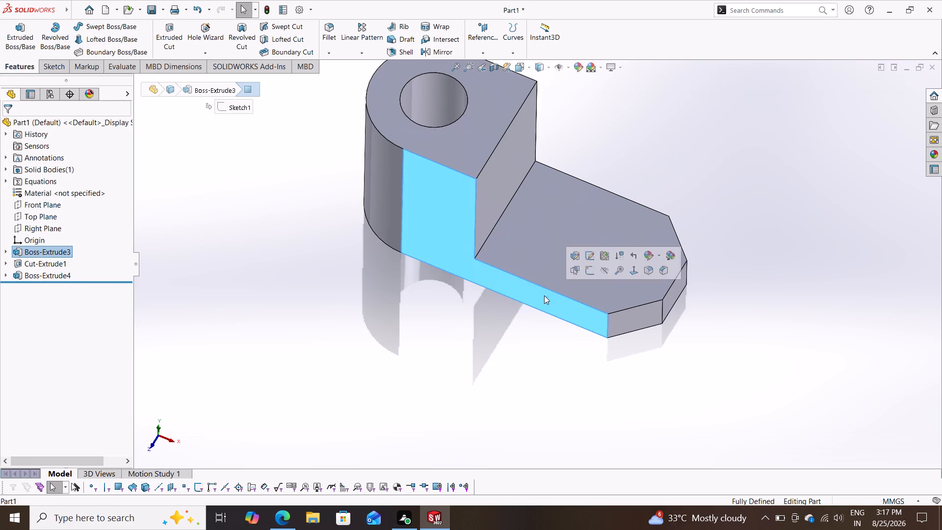
left_click(35, 207)
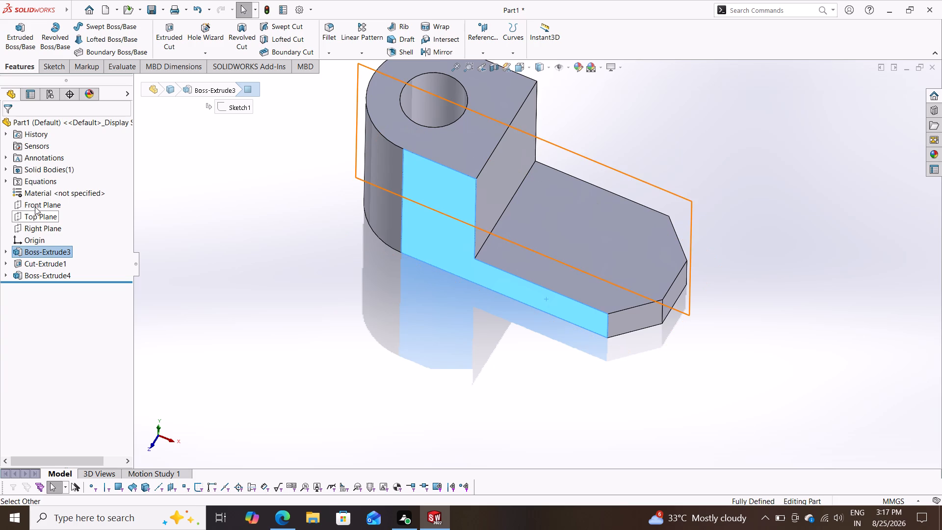
left_click(41, 188)
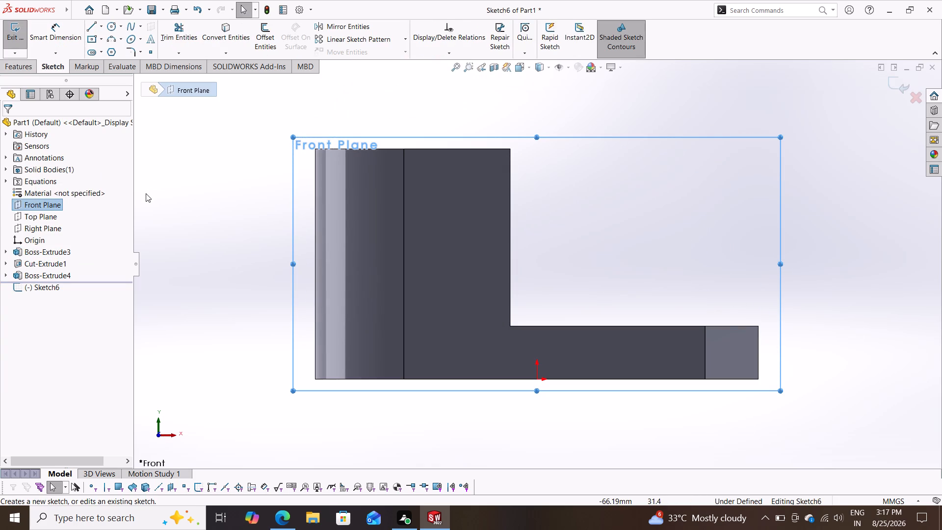
left_click(93, 24)
left_click(511, 149)
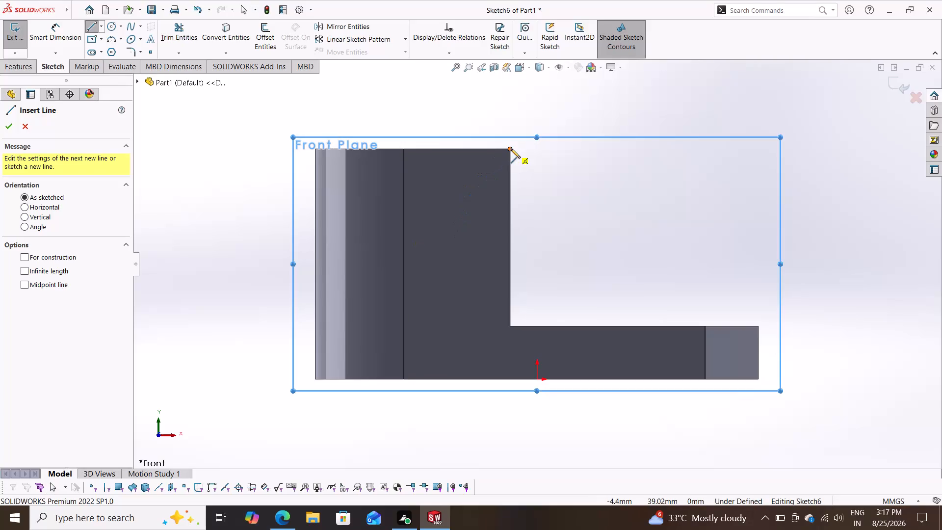
left_click(757, 326)
left_click(510, 326)
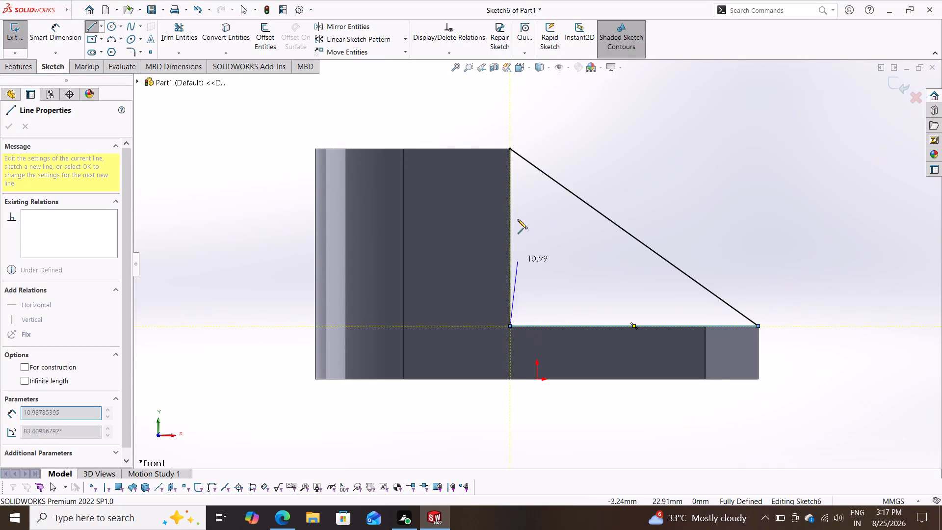
left_click(509, 149)
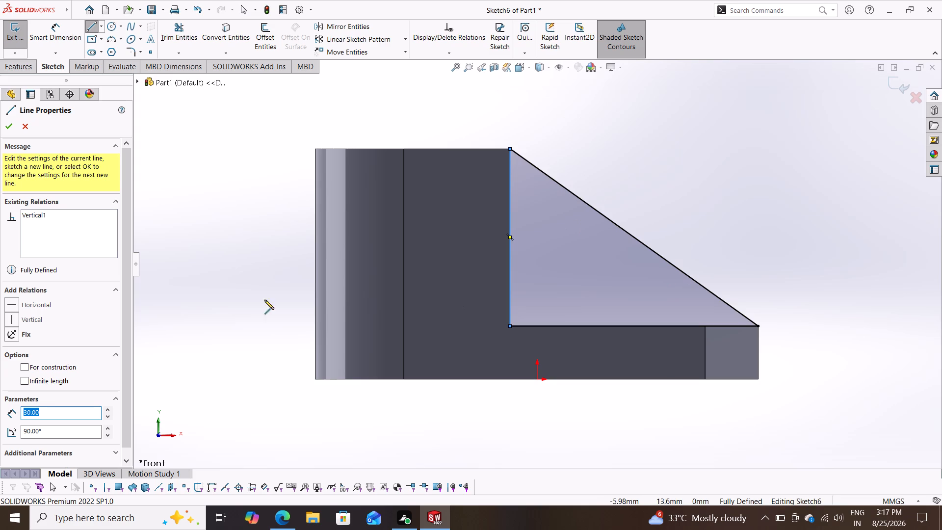
left_click(9, 123)
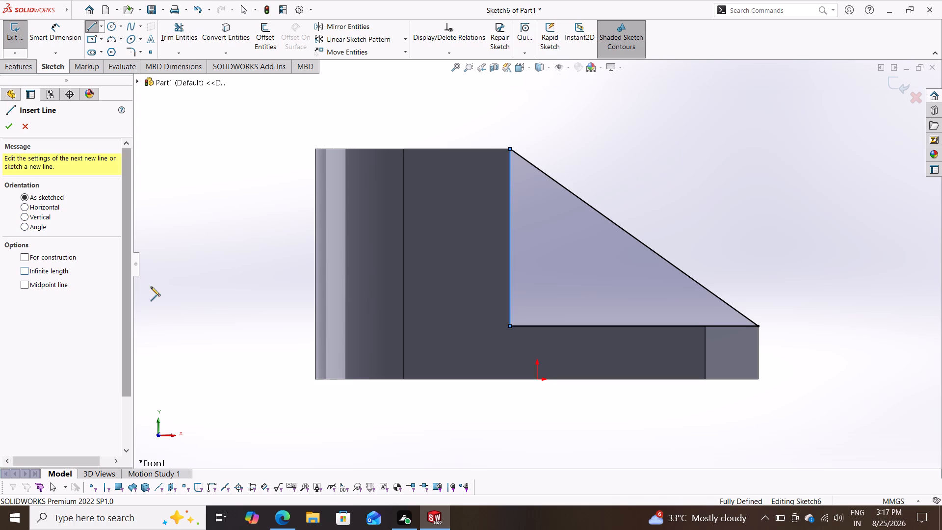
left_click(9, 126)
Boss-extrude the triangular sketch between the raised boss and the base as a rib, using Mid Plane with a 7 mm depth and merged result.
middle_click_drag(711, 193, 709, 195)
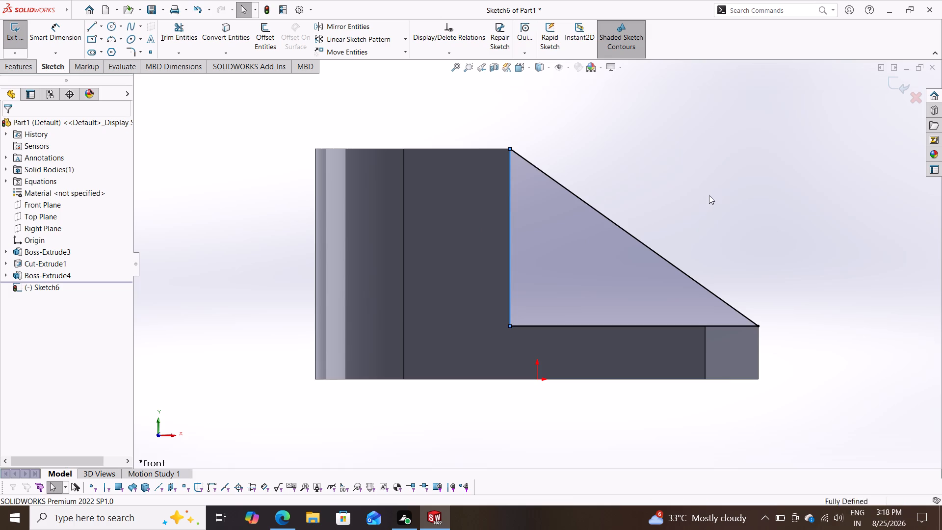
middle_click_drag(709, 195, 670, 272)
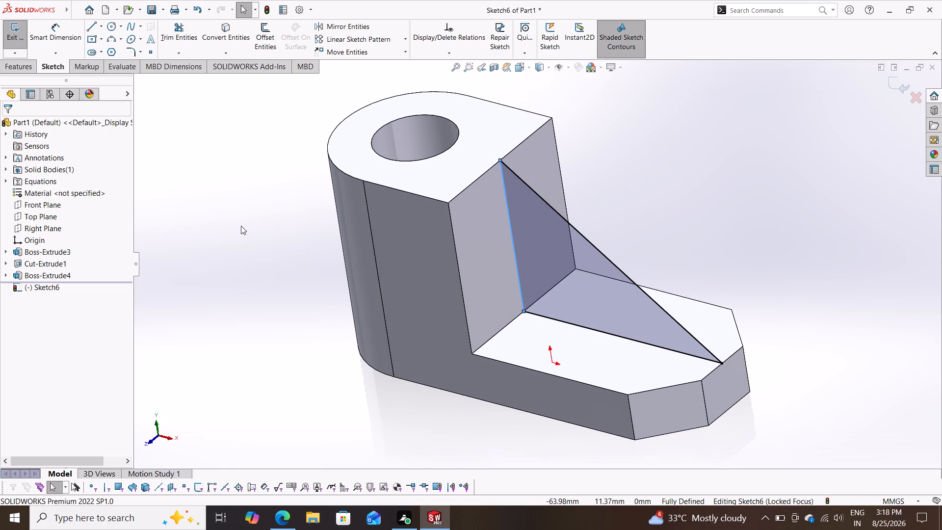
middle_click_drag(247, 231, 347, 248)
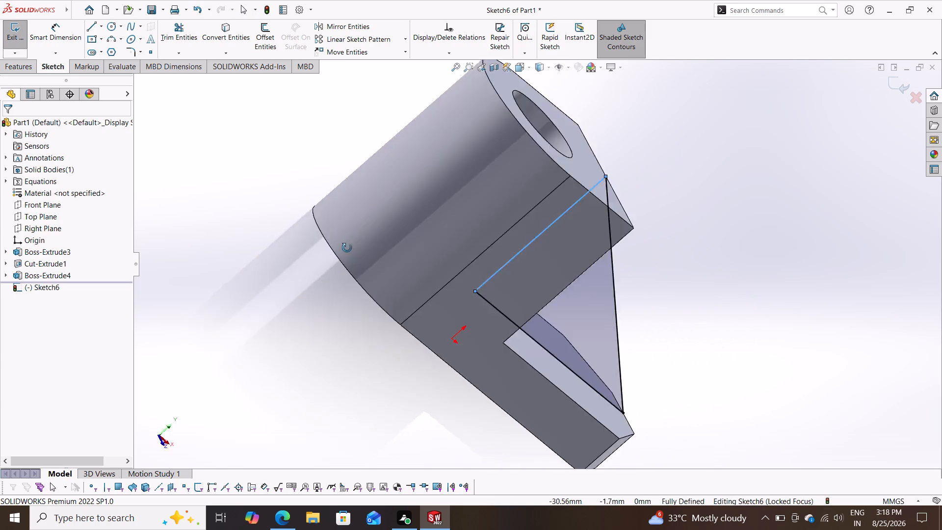
middle_click_drag(347, 248, 238, 349)
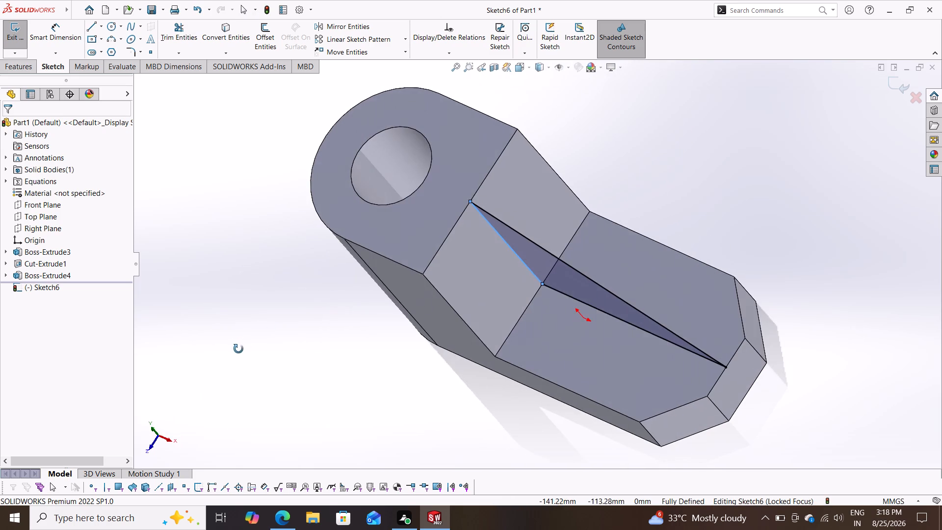
middle_click_drag(238, 349, 298, 284)
scroll(253, 349, "down", 1)
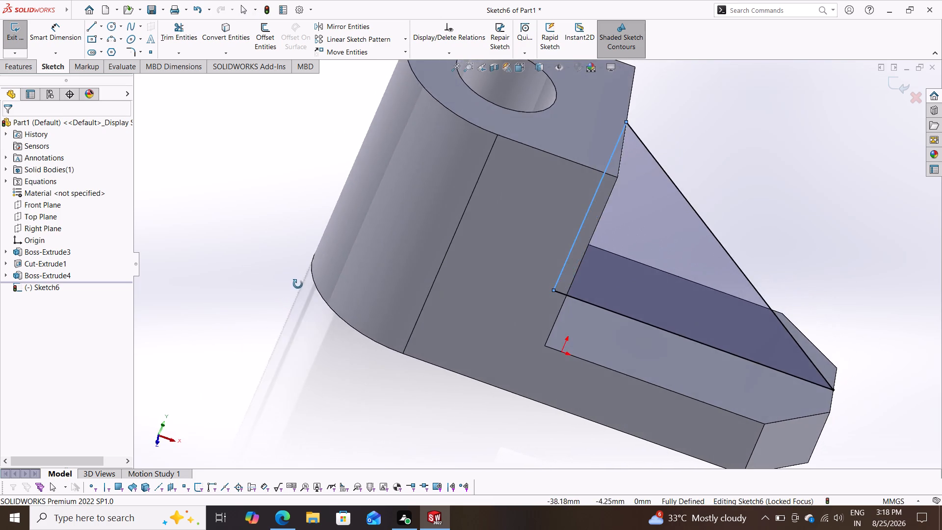
middle_click_drag(298, 284, 353, 269)
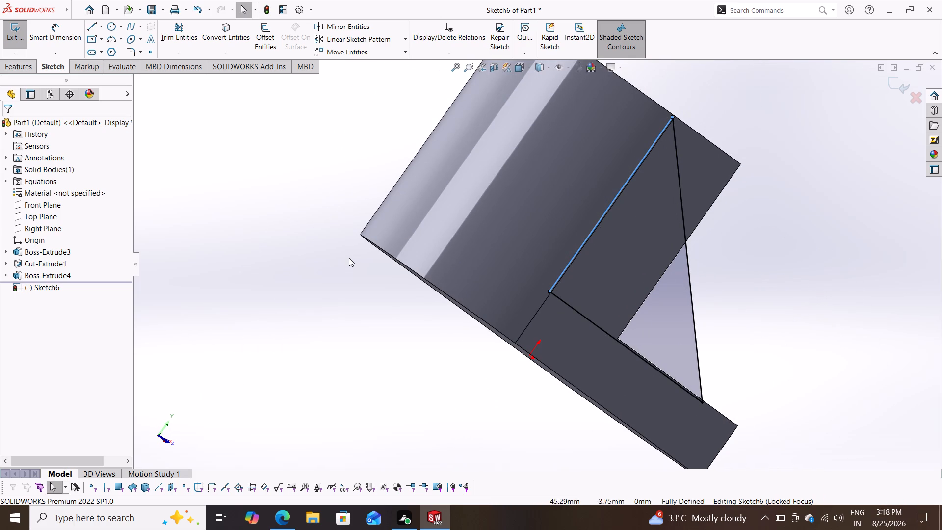
middle_click_drag(313, 259, 333, 268)
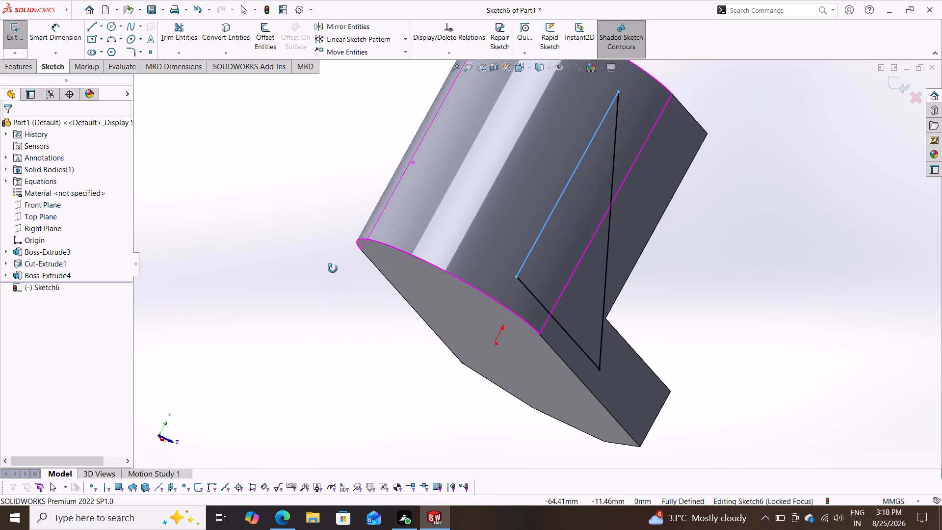
middle_click_drag(333, 268, 214, 296)
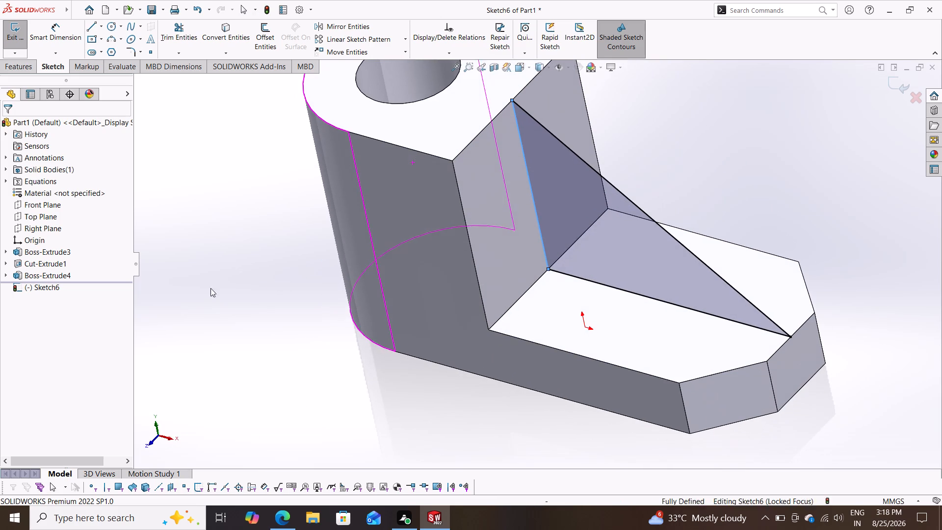
left_click(8, 67)
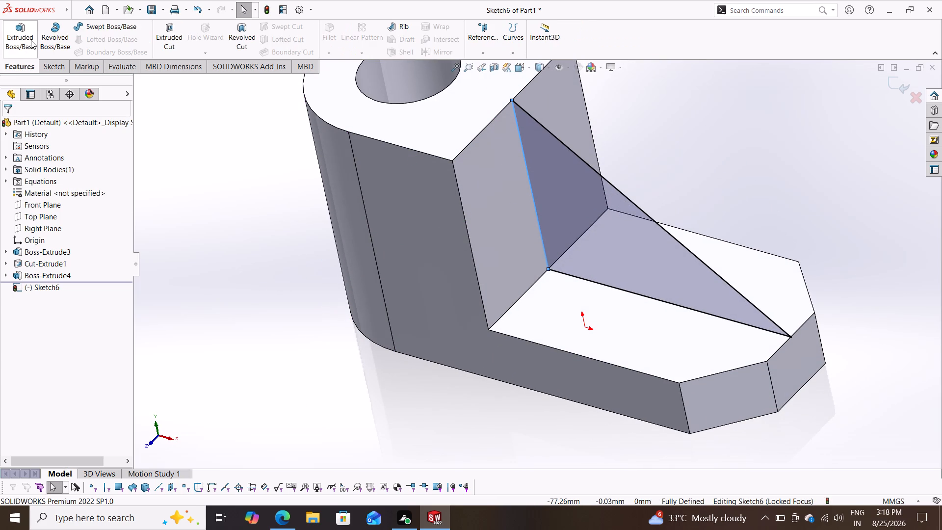
left_click(31, 39)
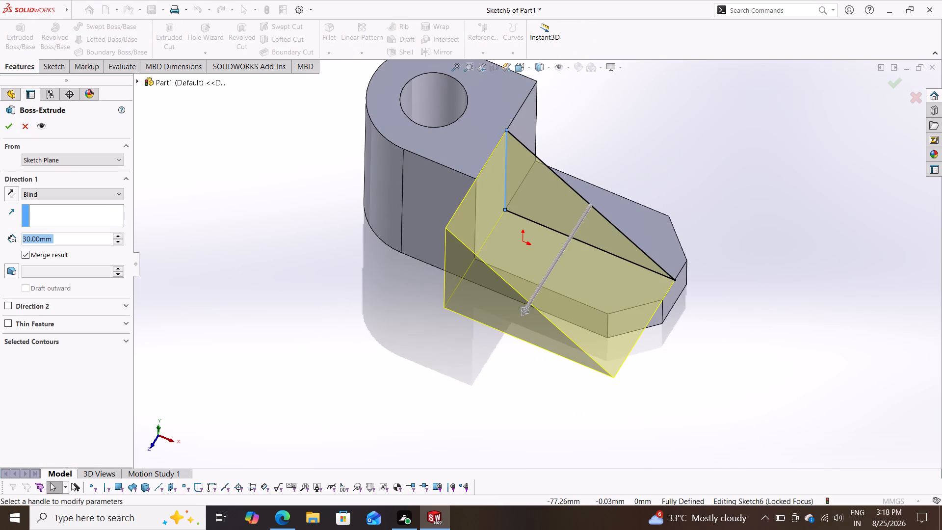
left_click(71, 191)
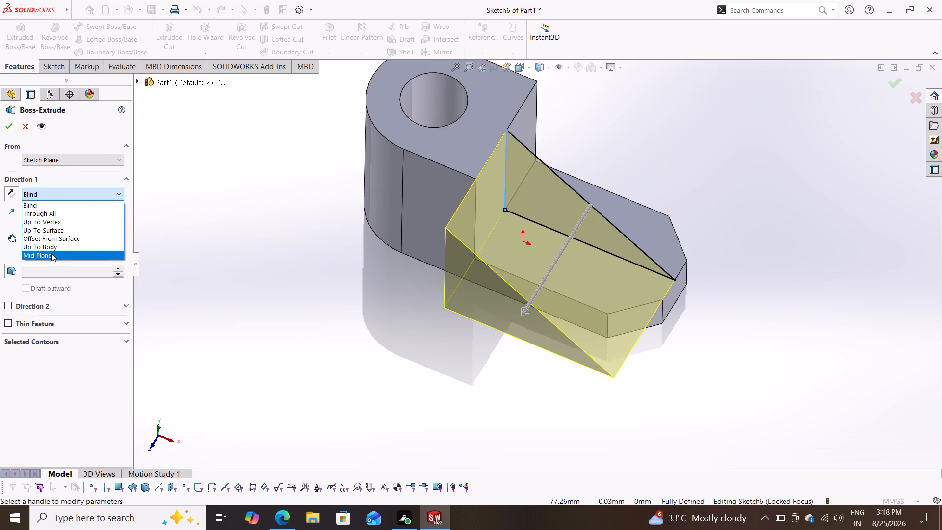
left_click(51, 253)
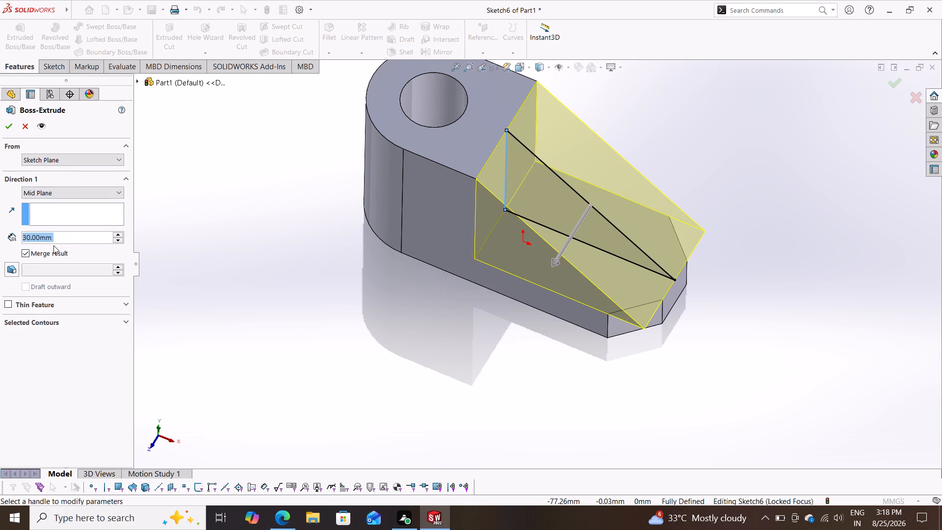
key("7")
key("Return")
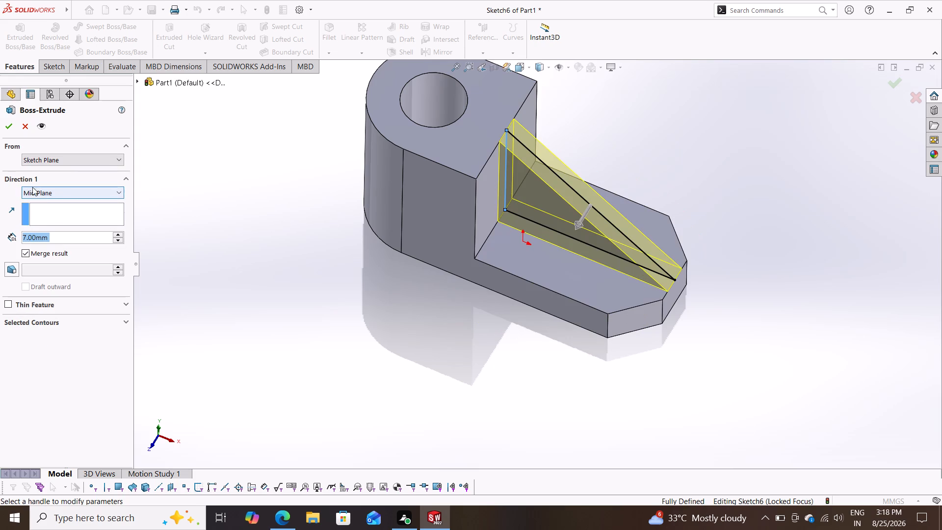
left_click(9, 124)
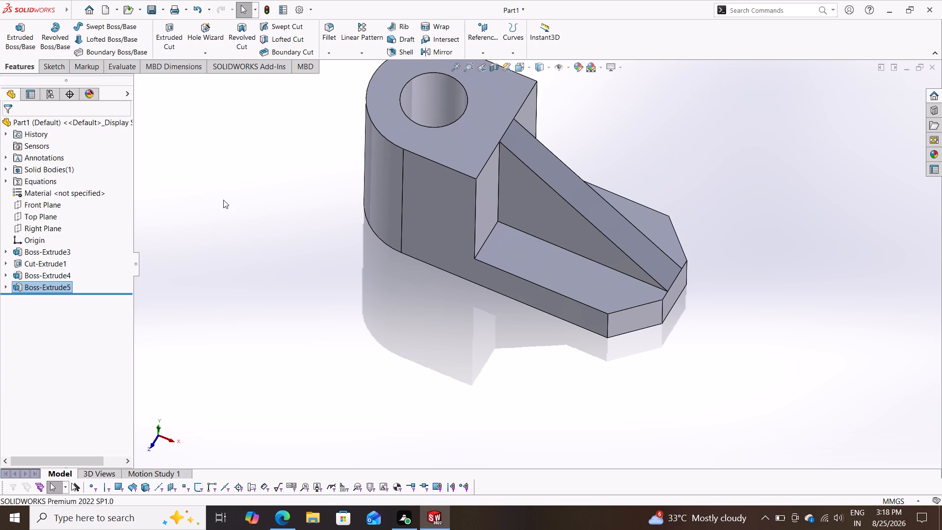
Examine the part from several sides, checking the rib, the raised boss with its hole and the chamfered base.
middle_click_drag(226, 197, 337, 288)
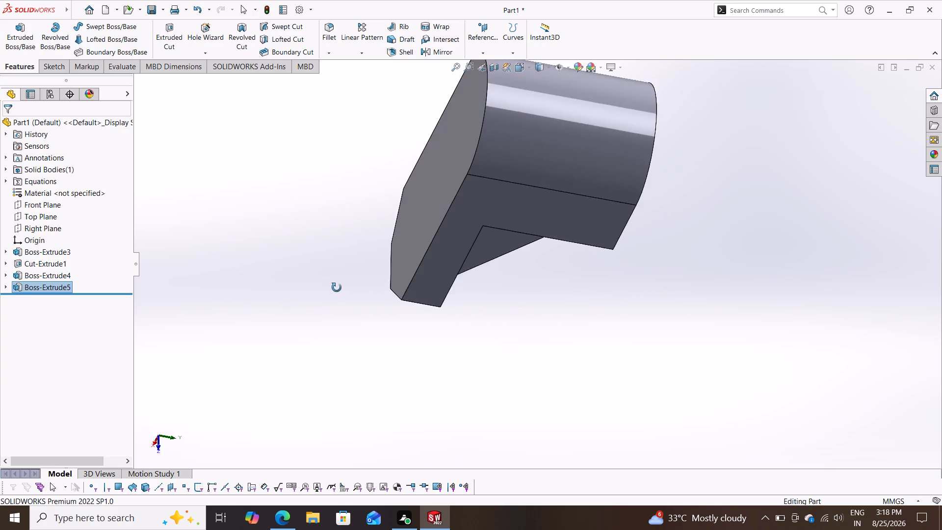
middle_click_drag(337, 288, 248, 128)
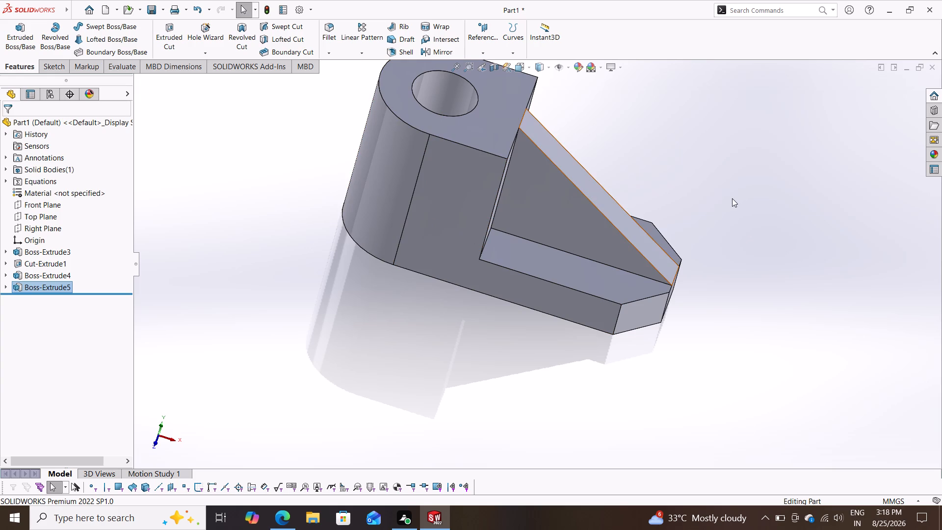
middle_click_drag(732, 198, 713, 121)
scroll(679, 144, "down", 1)
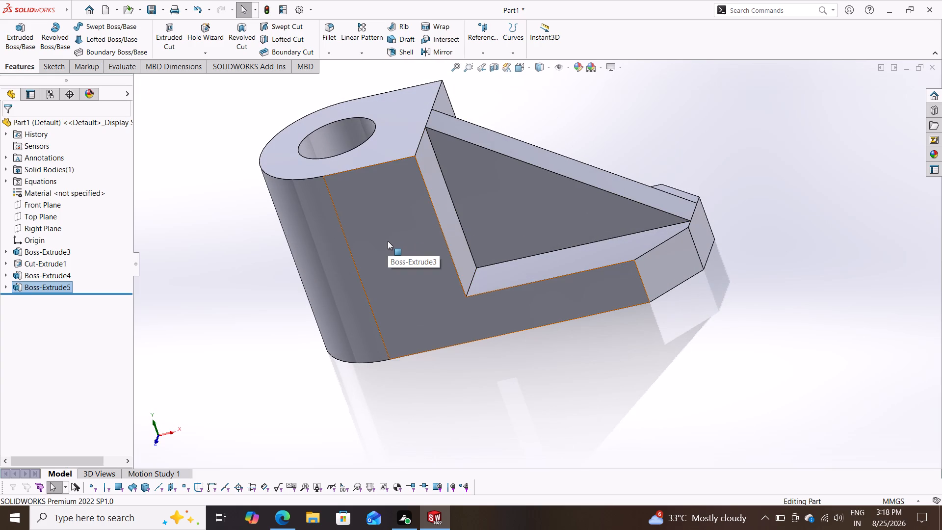
scroll(387, 241, "down", 1)
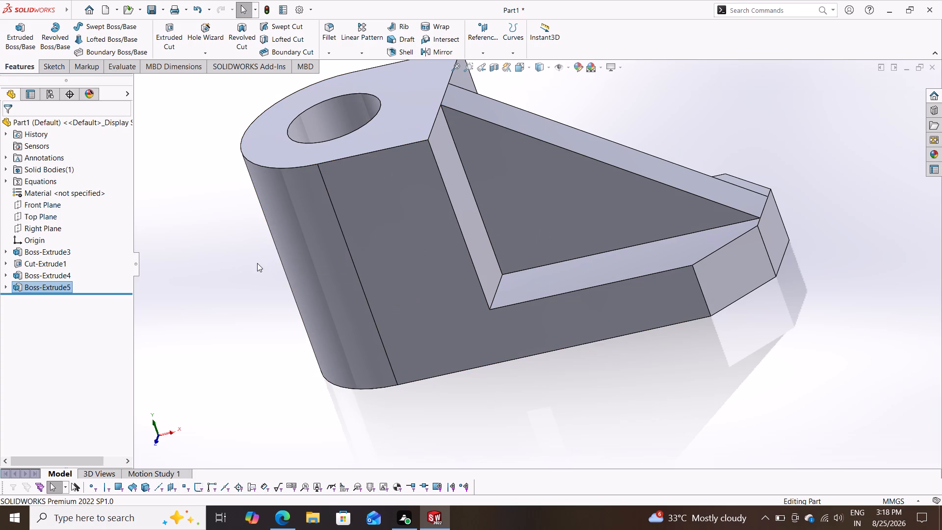
middle_click_drag(241, 256, 260, 258)
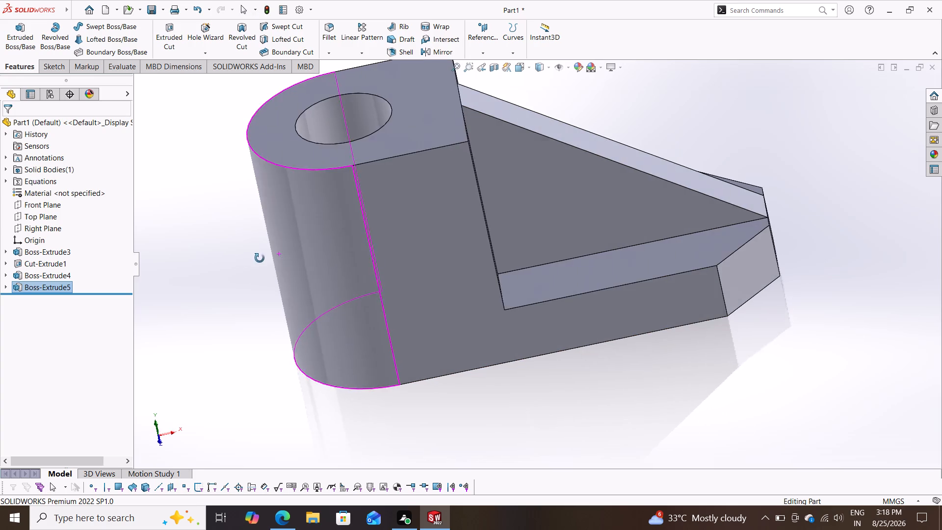
middle_click_drag(260, 258, 369, 221)
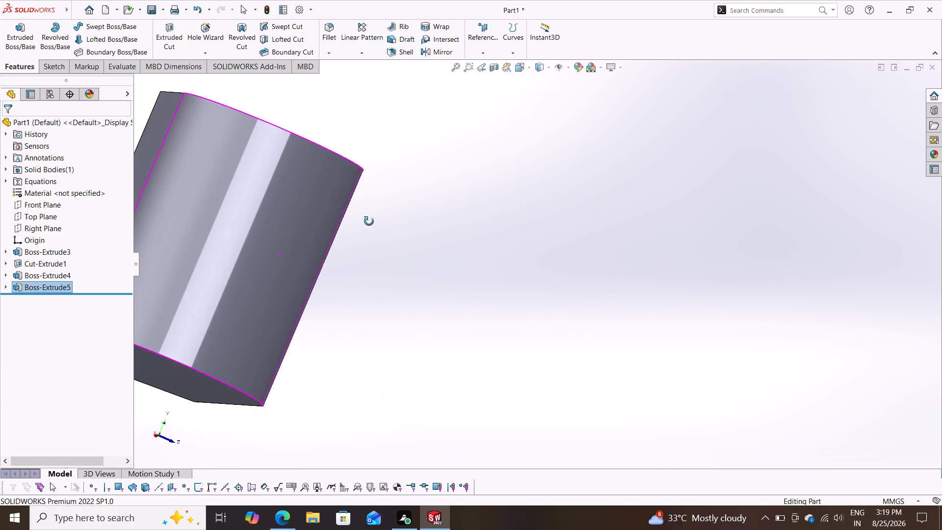
middle_click_drag(369, 221, 301, 195)
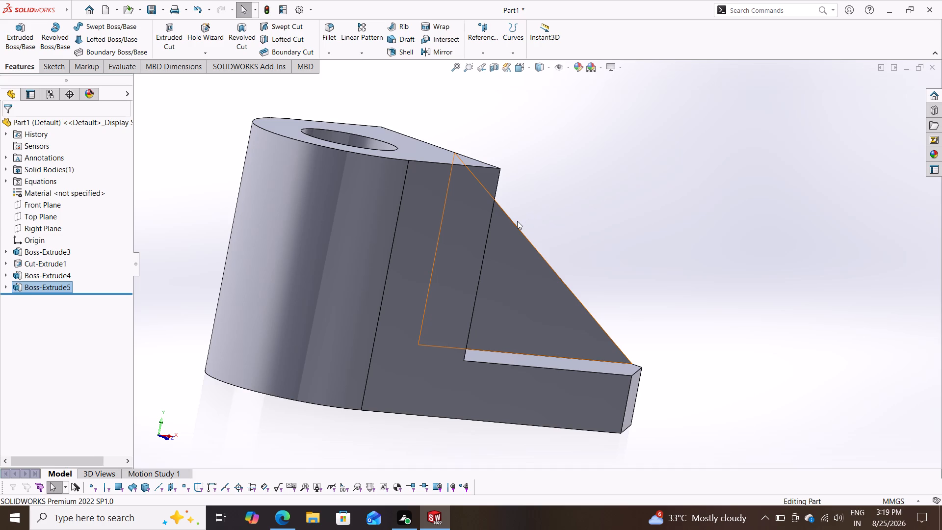
scroll(517, 221, "down", 2)
scroll(515, 223, "up", 3)
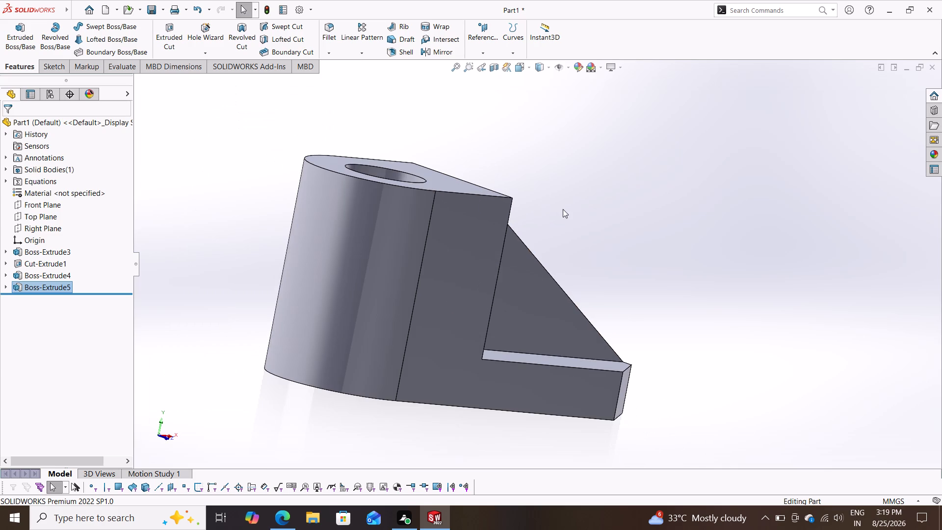
middle_click_drag(596, 196, 527, 257)
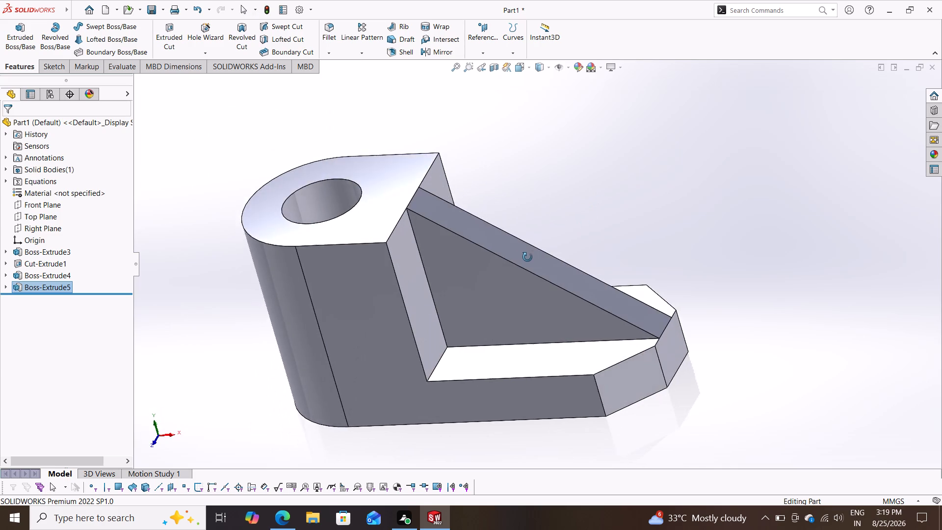
middle_click_drag(527, 257, 559, 202)
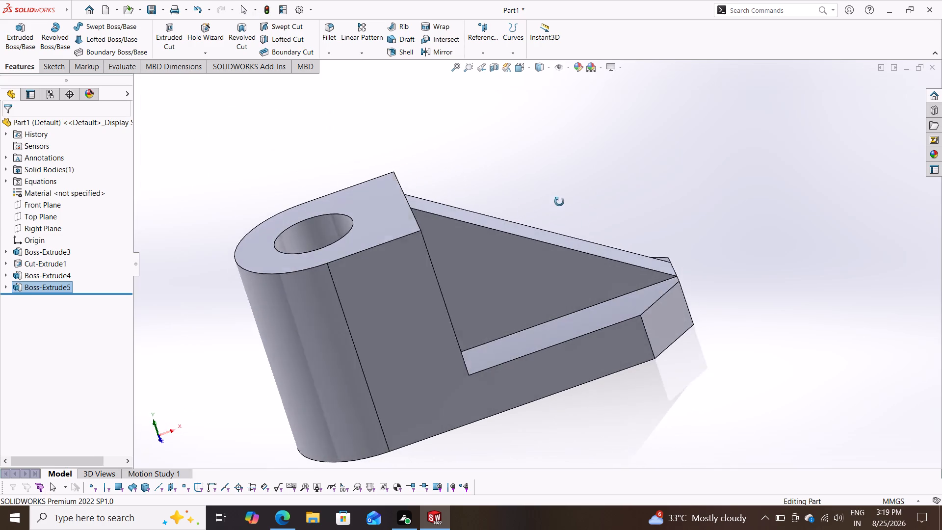
middle_click_drag(559, 202, 573, 195)
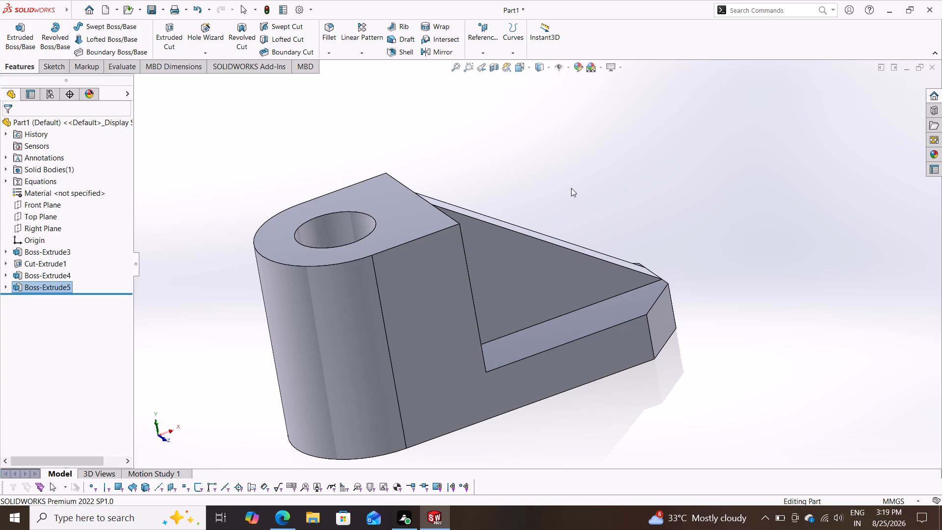
middle_click_drag(574, 183, 547, 205)
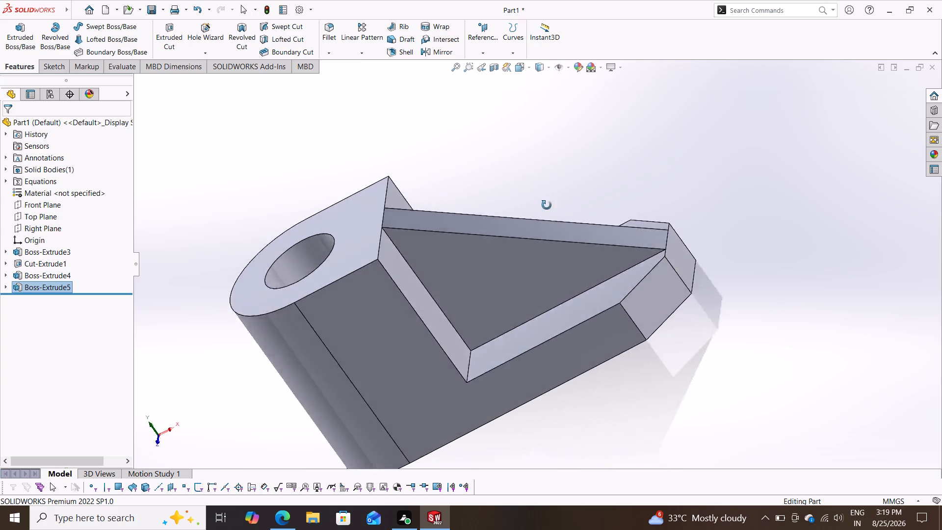
middle_click_drag(547, 205, 660, 238)
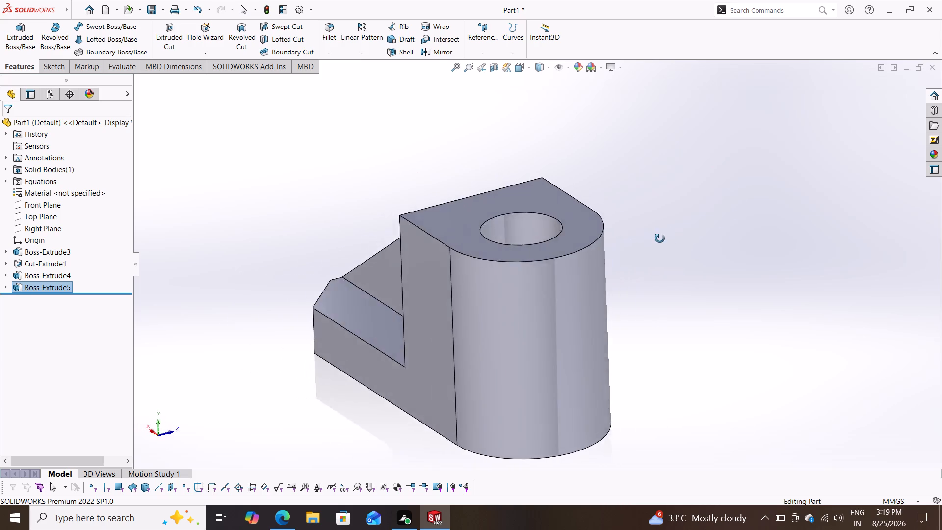
middle_click_drag(660, 238, 538, 283)
middle_click_drag(589, 160, 595, 178)
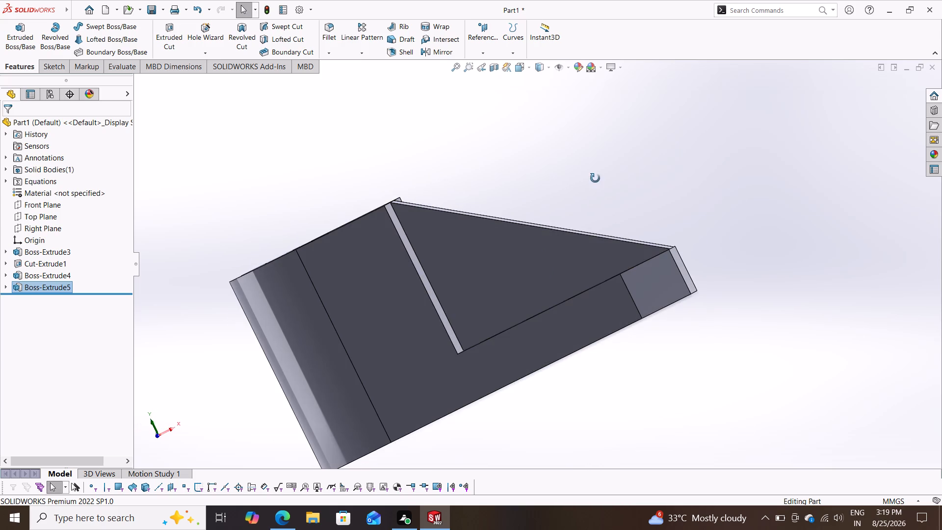
middle_click_drag(595, 178, 598, 187)
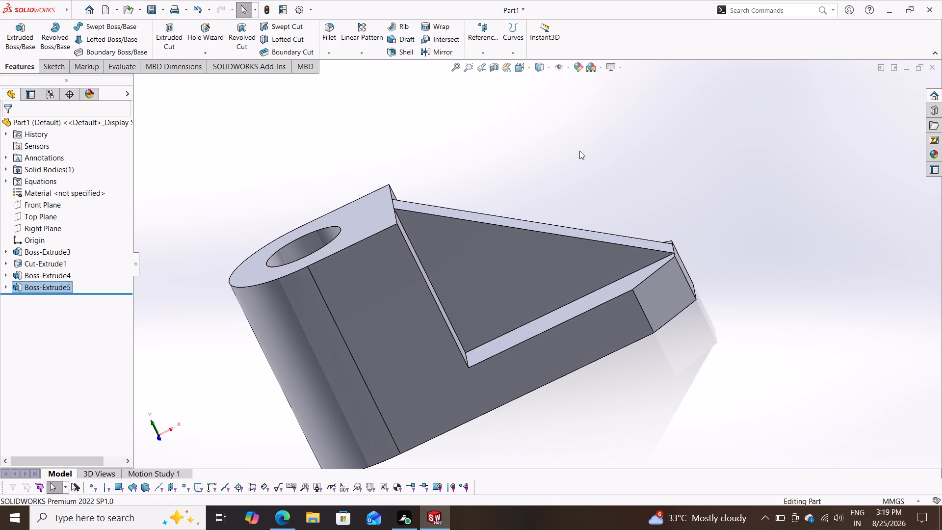
middle_click_drag(752, 231, 717, 261)
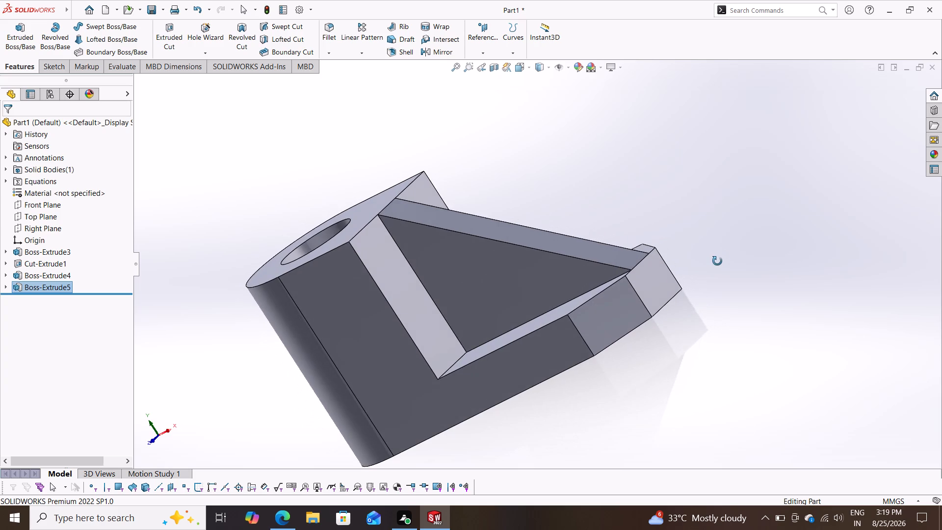
middle_click_drag(717, 261, 749, 258)
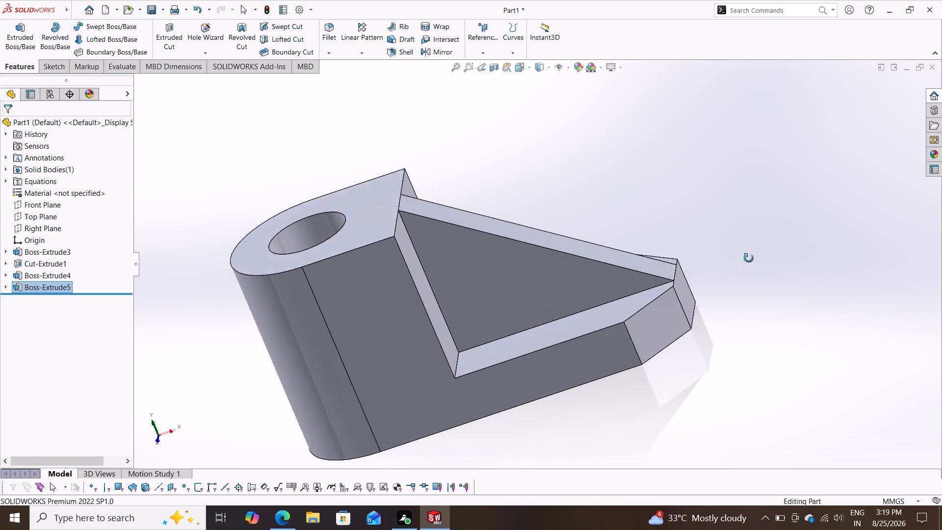
middle_click_drag(749, 258, 778, 186)
scroll(774, 206, "down", 1)
scroll(614, 214, "down", 1)
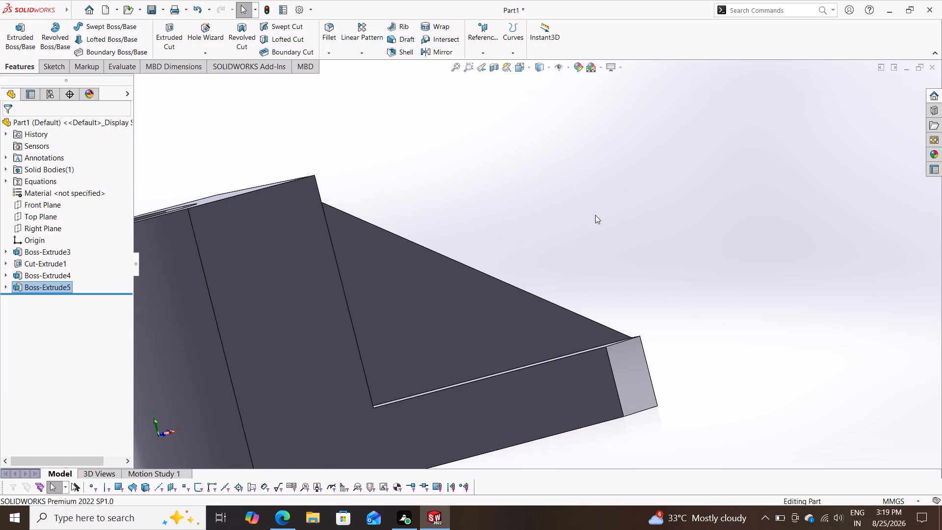
scroll(522, 221, "up", 5)
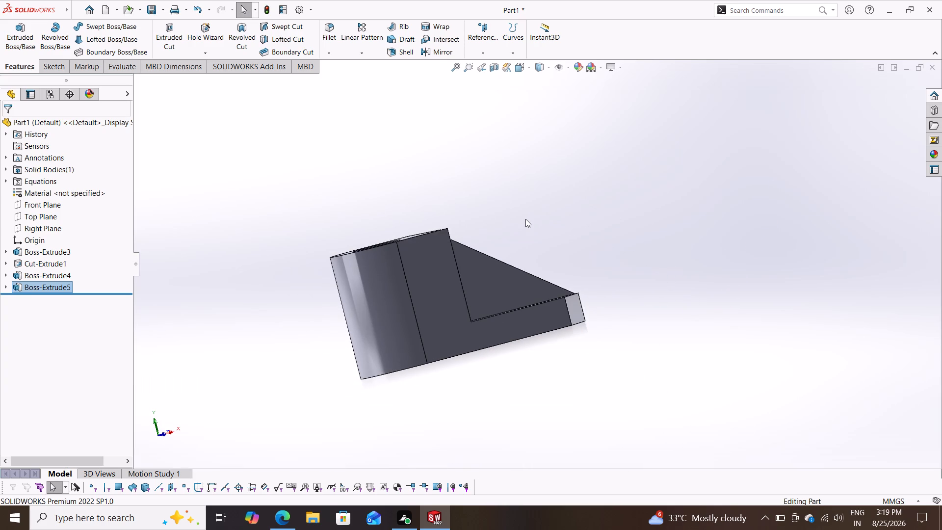
middle_click_drag(545, 209, 519, 277)
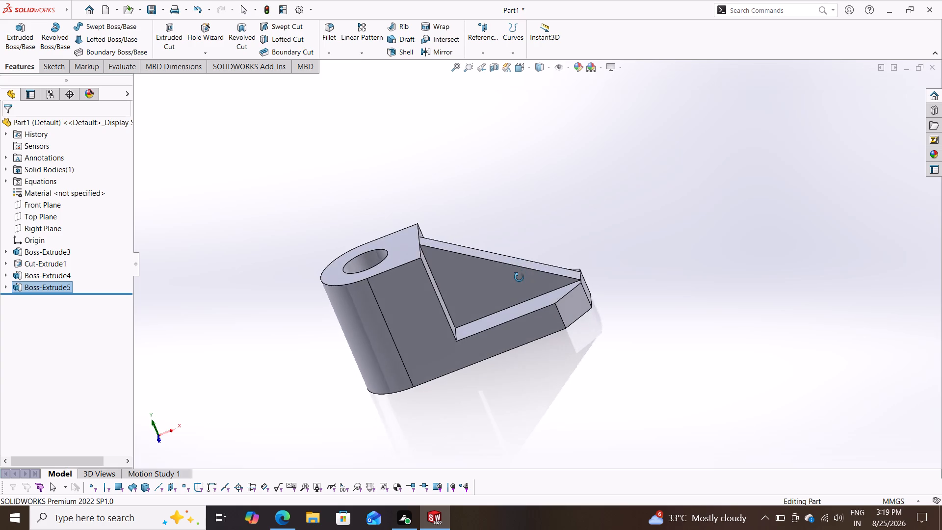
middle_click_drag(519, 277, 566, 215)
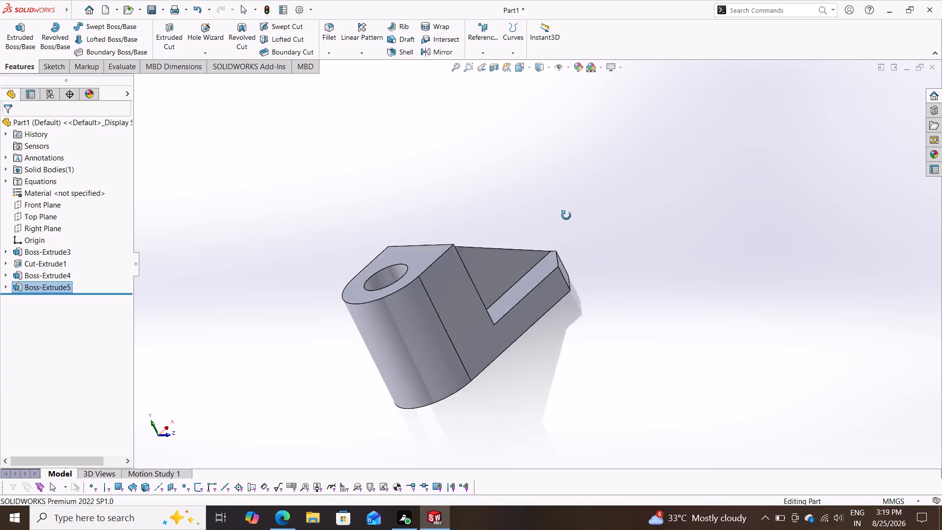
Examine the finished part from all around, including the flat underside, the rounded boss side and the chamfered base end.
middle_click_drag(566, 215, 876, 276)
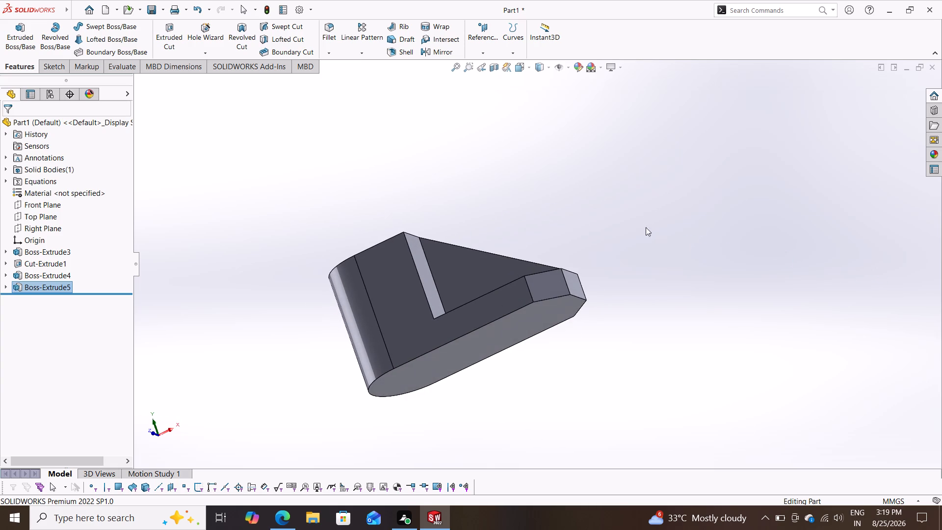
middle_click_drag(614, 220, 665, 271)
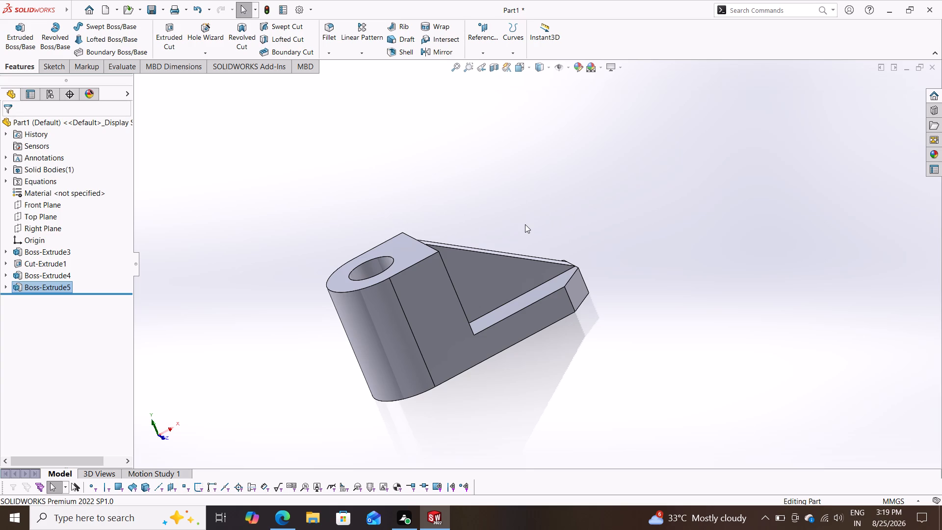
middle_click_drag(549, 226, 546, 294)
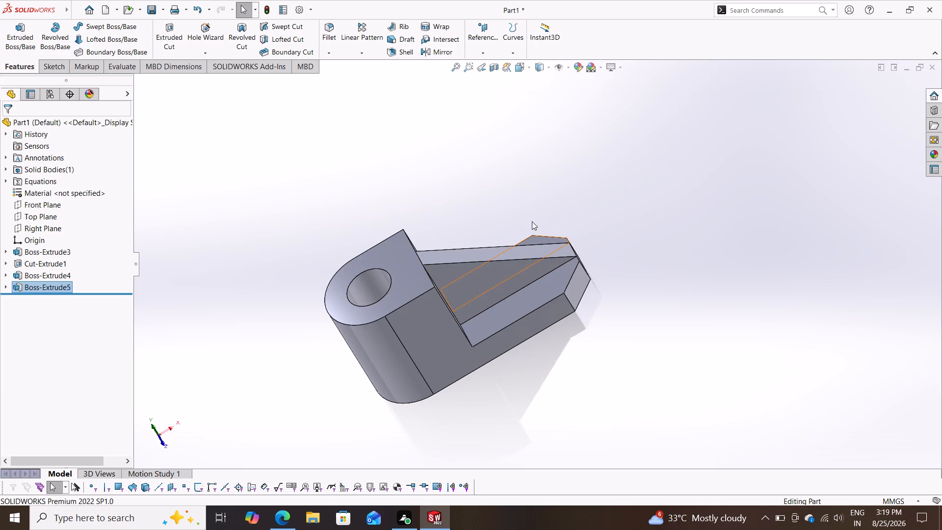
middle_click_drag(535, 221, 510, 172)
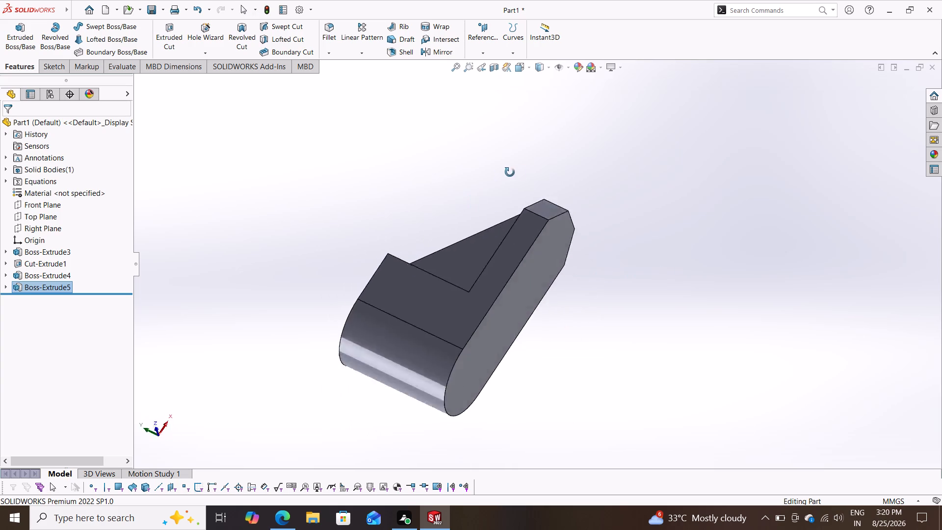
middle_click_drag(510, 172, 901, 331)
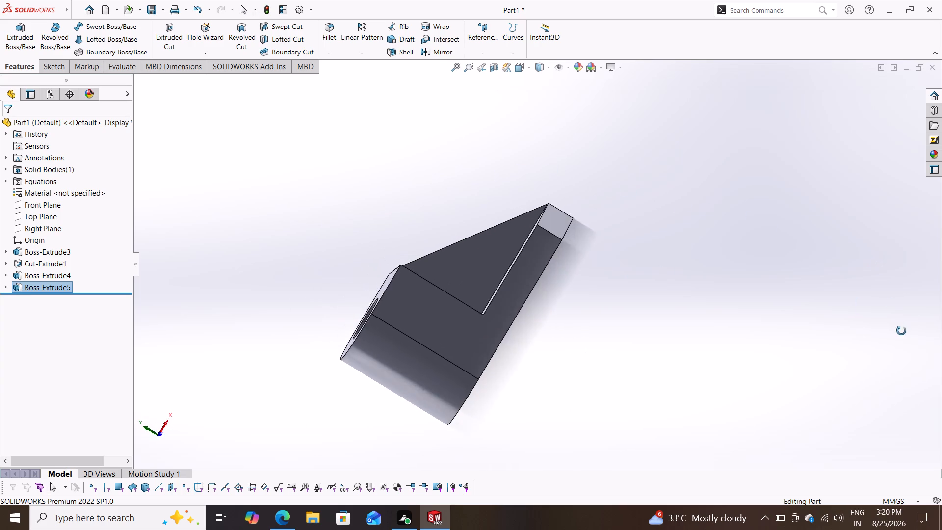
middle_click_drag(901, 331, 883, 315)
middle_click_drag(595, 171, 686, 150)
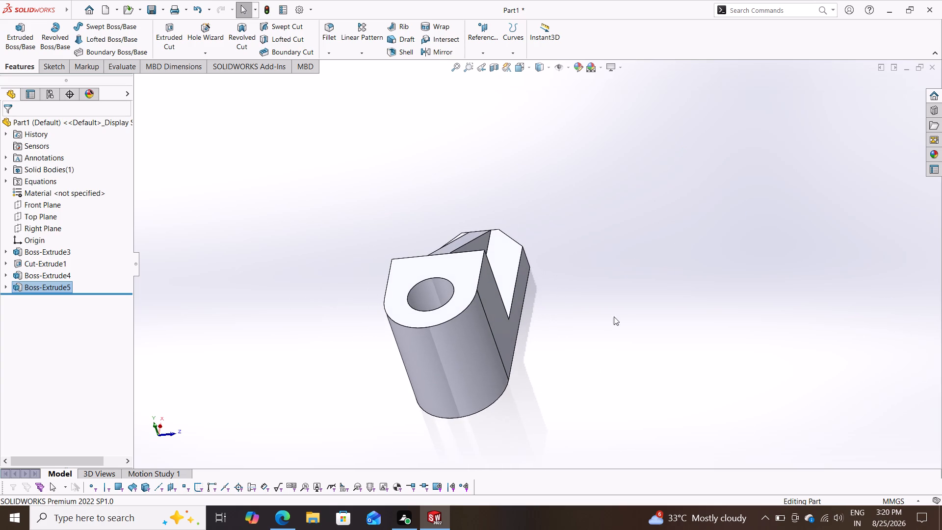
middle_click_drag(560, 344, 669, 236)
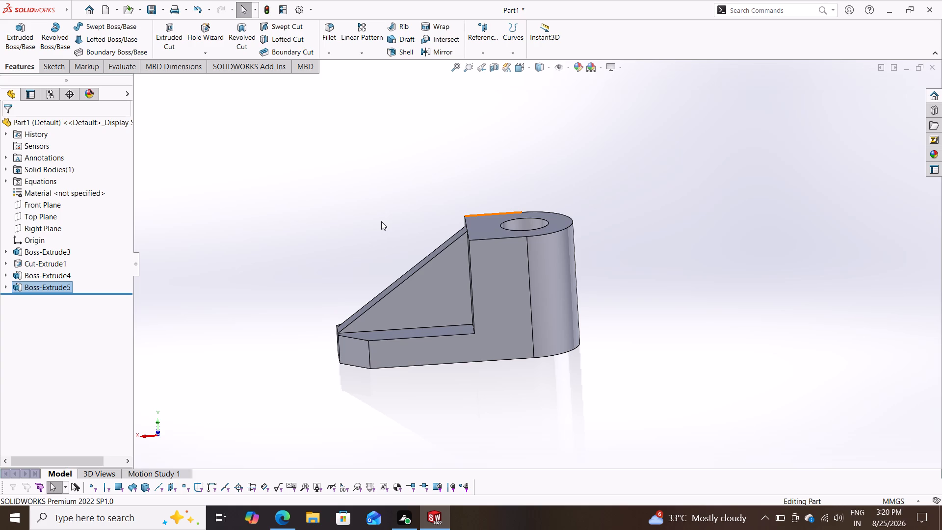
middle_click_drag(388, 215, 390, 215)
middle_click_drag(390, 215, 600, 240)
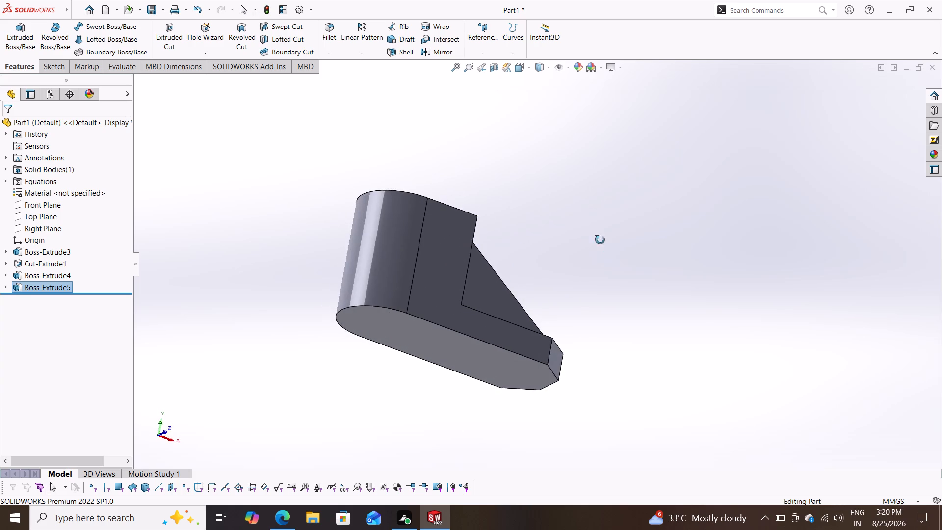
middle_click_drag(600, 240, 482, 247)
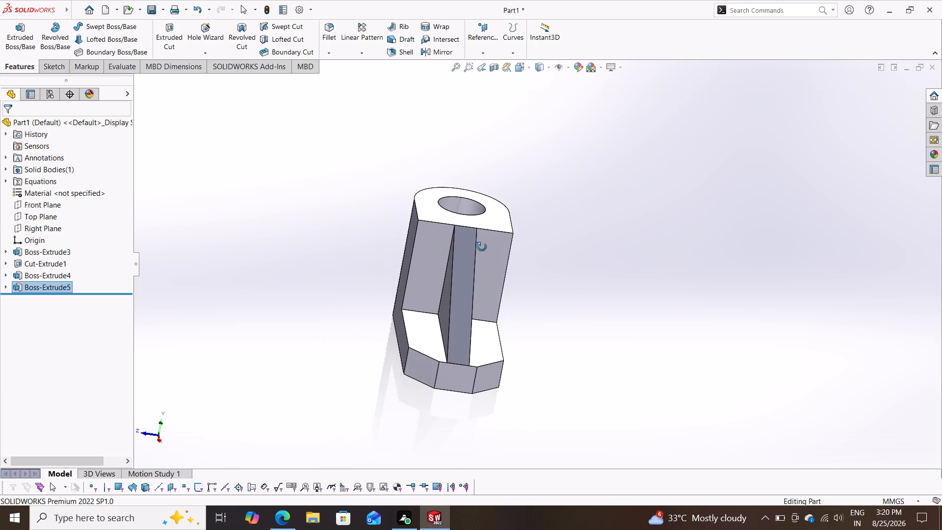
middle_click_drag(482, 247, 455, 251)
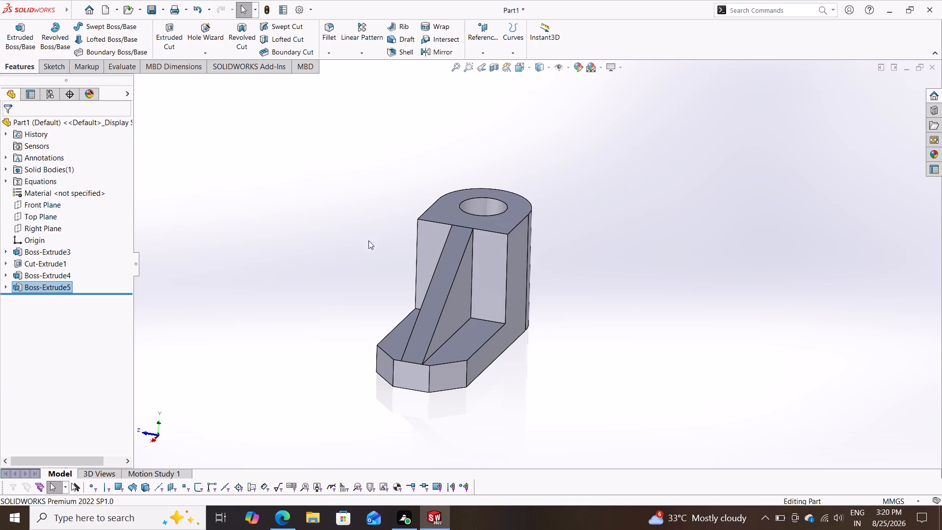
middle_click_drag(354, 261, 401, 262)
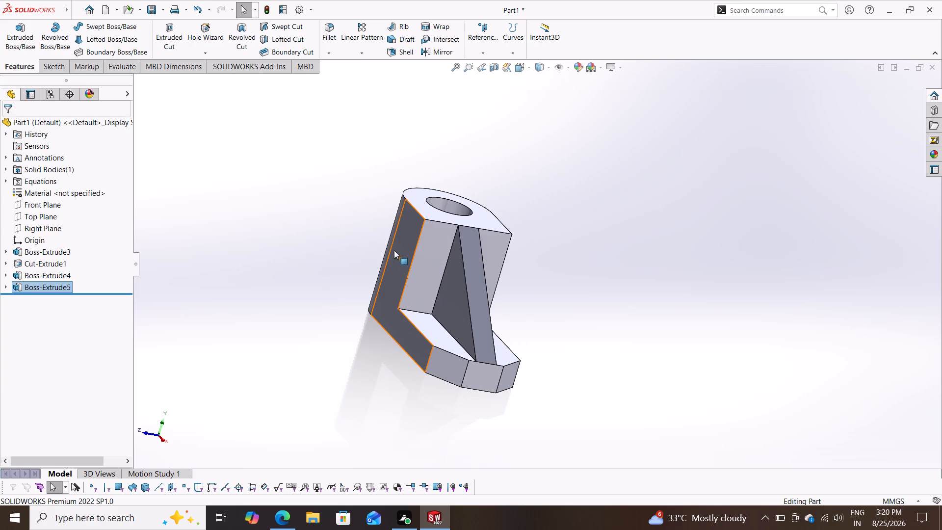
middle_click_drag(340, 249, 465, 267)
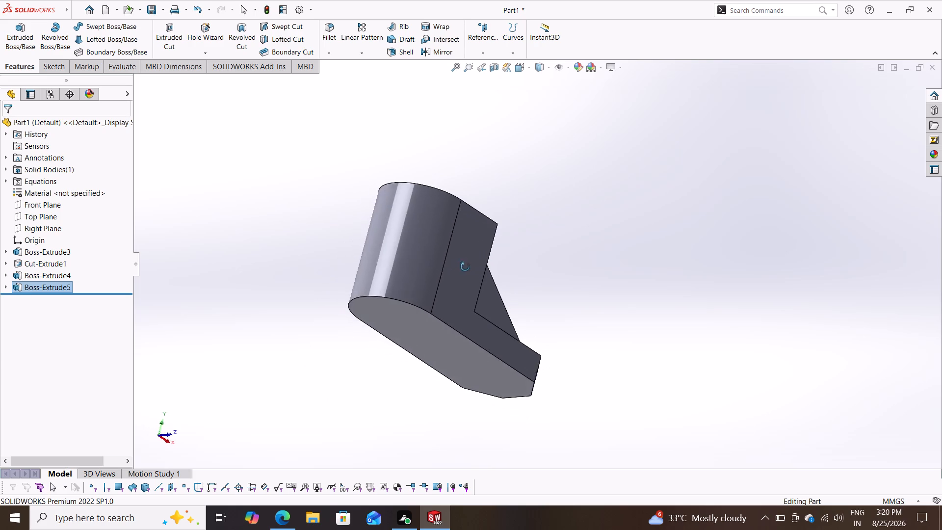
middle_click_drag(465, 267, 374, 269)
Inspect at closer range the boss's top face and hole and where the triangular rib meets the boss and base.
scroll(465, 218, "down", 1)
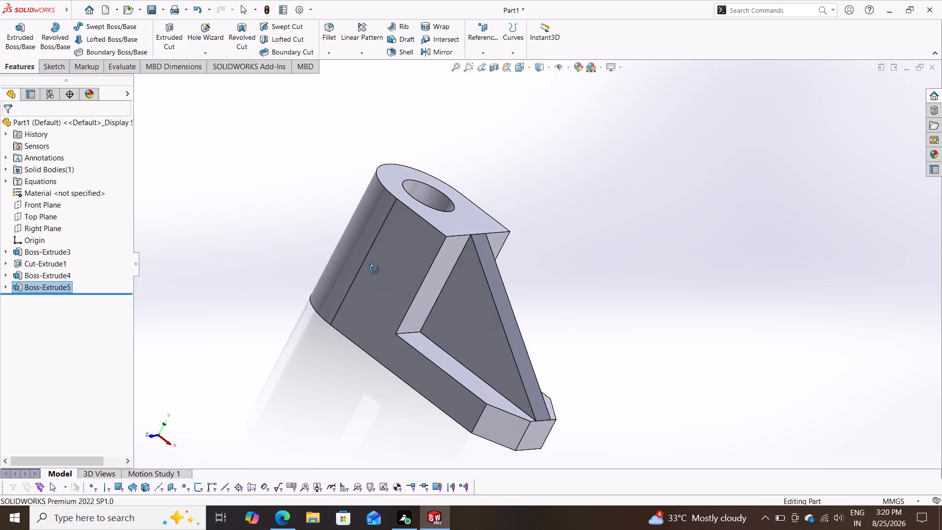
middle_click_drag(374, 269, 657, 321)
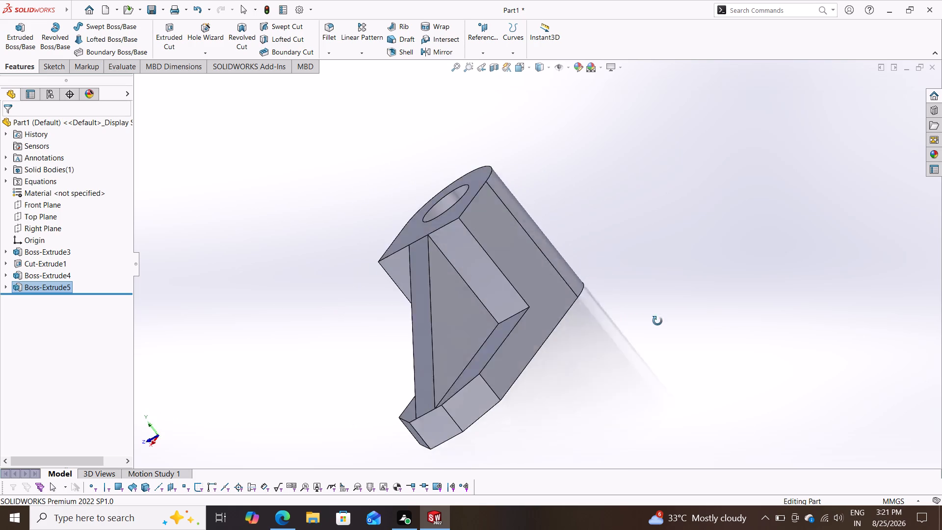
middle_click_drag(657, 321, 785, 266)
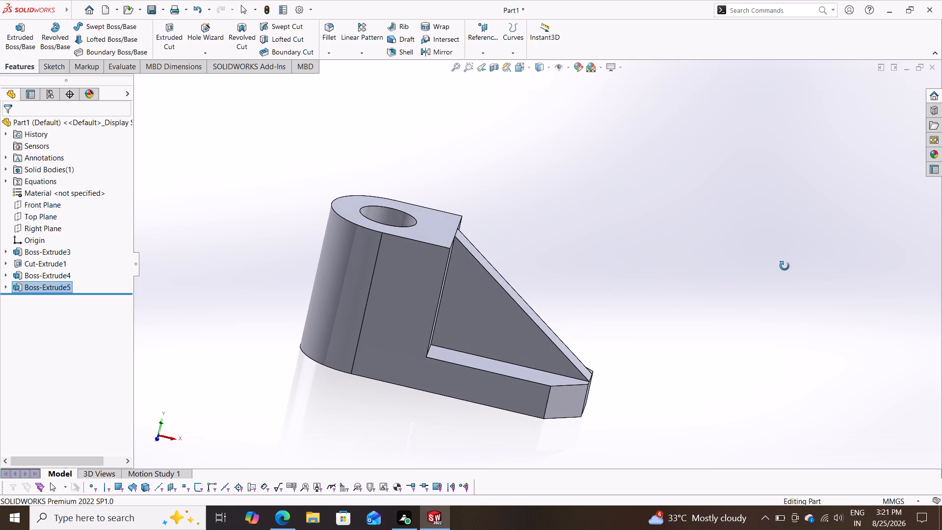
middle_click_drag(785, 266, 778, 266)
scroll(560, 271, "down", 2)
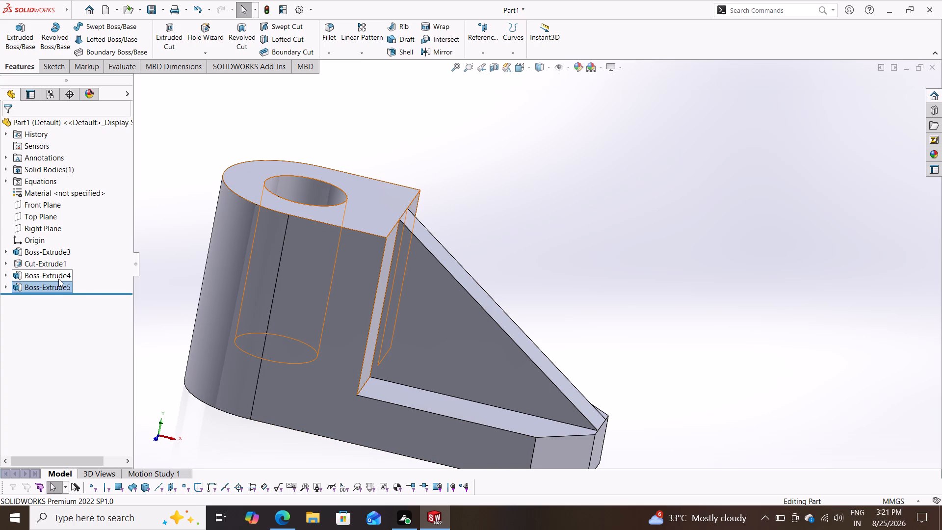
scroll(505, 179, "down", 1)
middle_click_drag(505, 179, 532, 264)
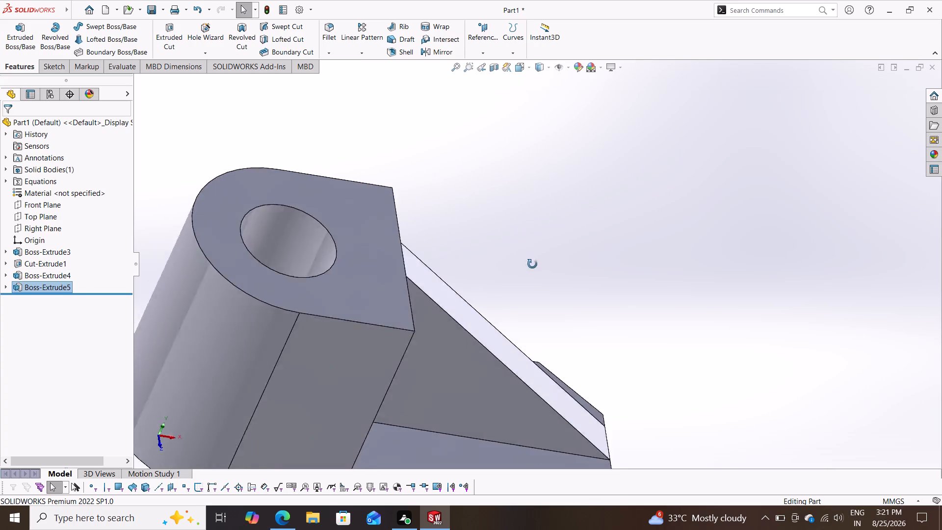
middle_click_drag(532, 264, 499, 215)
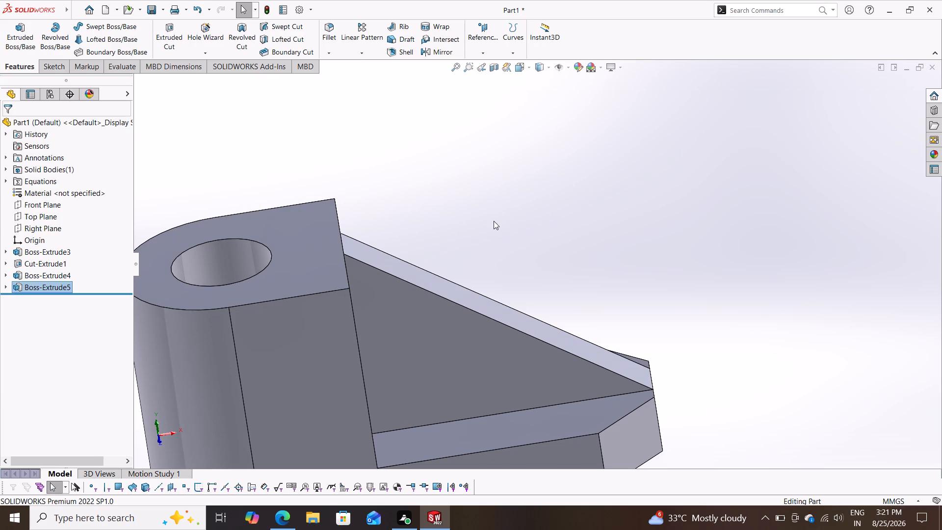
scroll(423, 236, "down", 1)
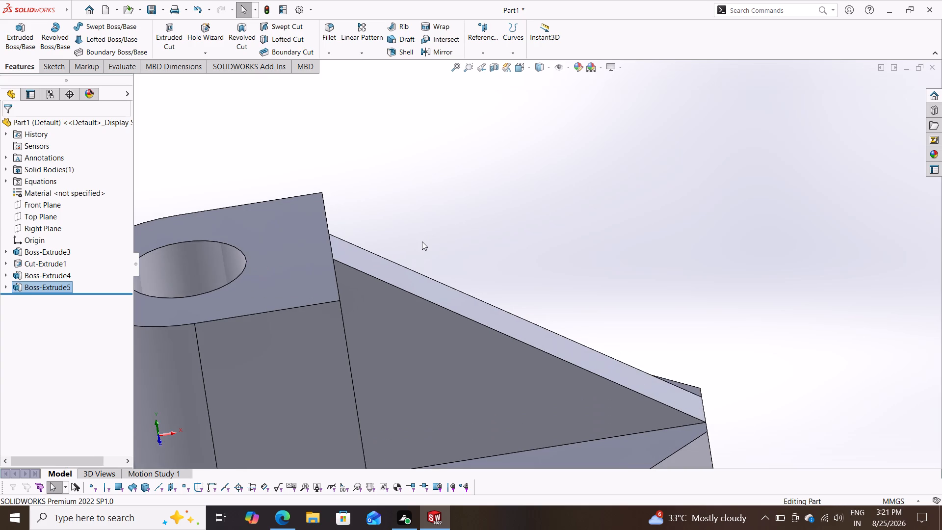
scroll(422, 241, "up", 4)
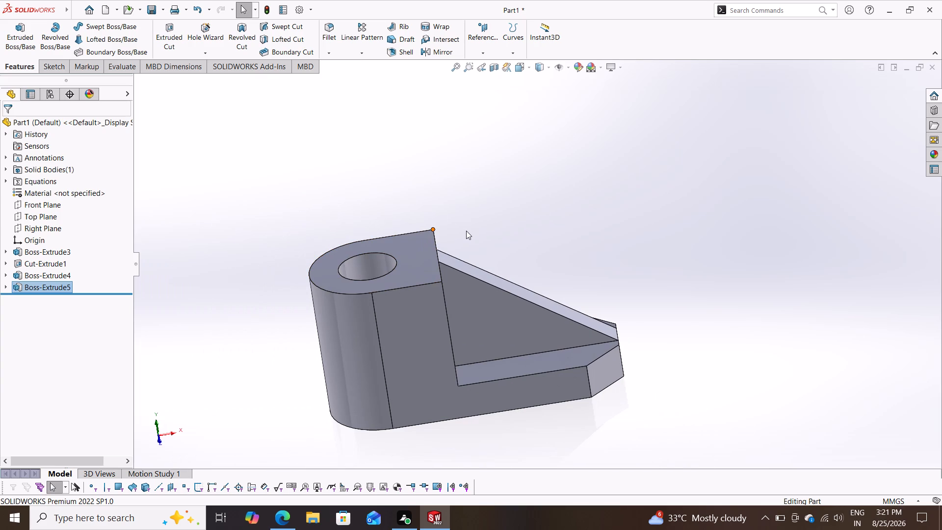
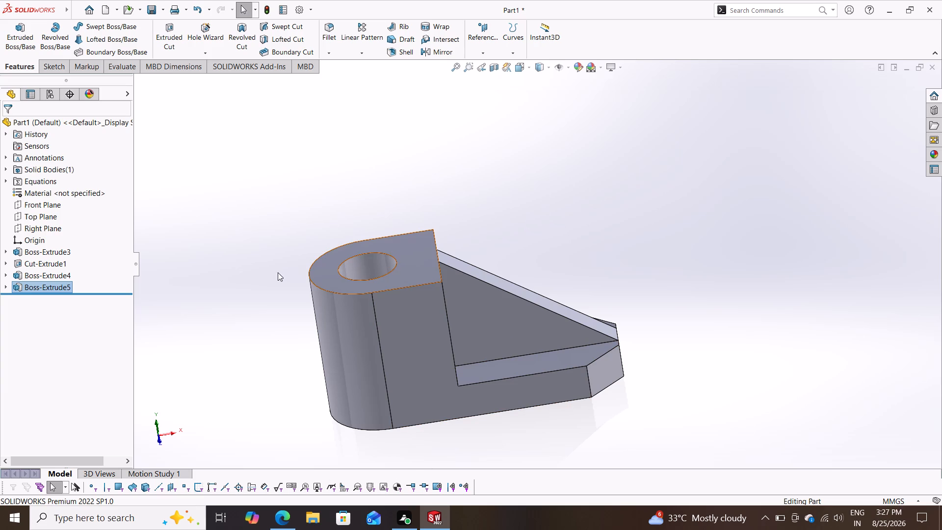
Examine the part from the side and from above, checking the boss with its hole, the triangular rib and the chamfered end.
middle_click_drag(273, 269, 683, 266)
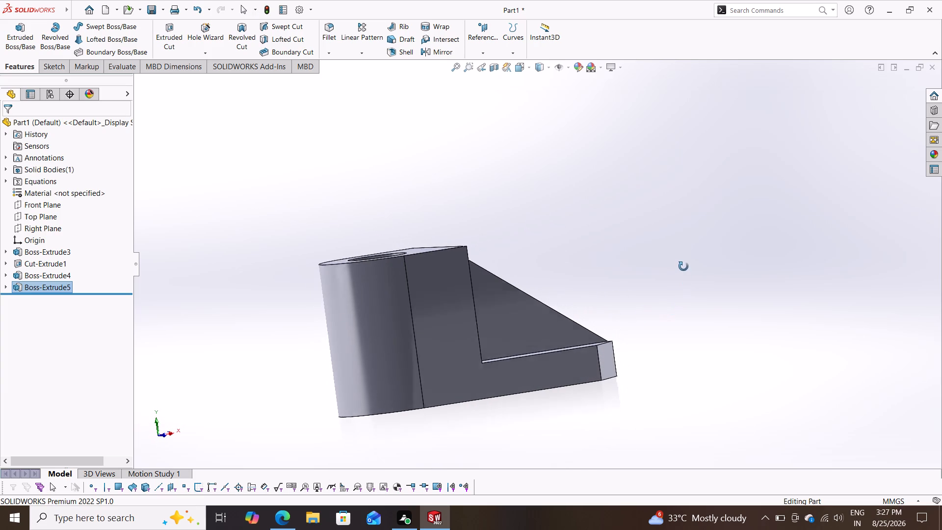
middle_click_drag(683, 266, 683, 266)
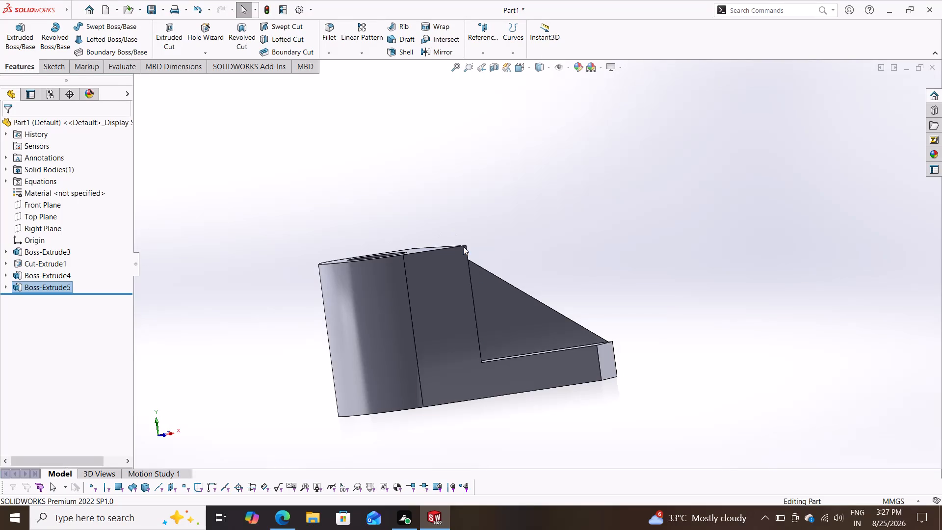
middle_click_drag(540, 212, 499, 292)
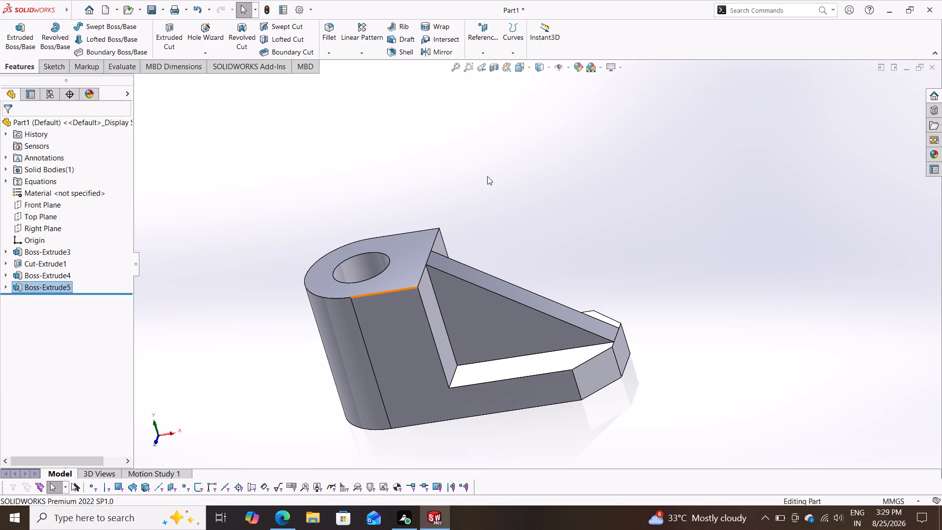
scroll(462, 183, "up", 1)
middle_click_drag(463, 179, 533, 160)
scroll(533, 160, "down", 1)
middle_click_drag(345, 195, 265, 271)
middle_click_drag(263, 276, 256, 303)
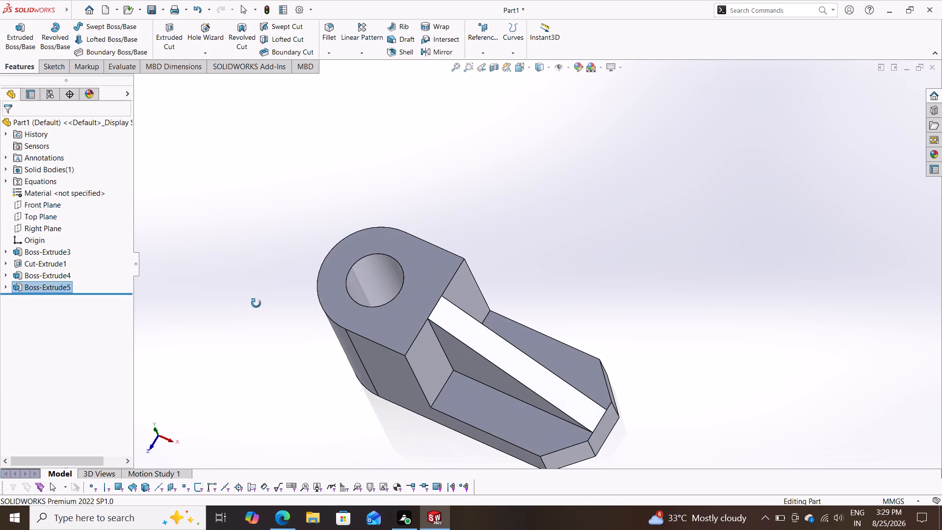
middle_click_drag(256, 303, 258, 309)
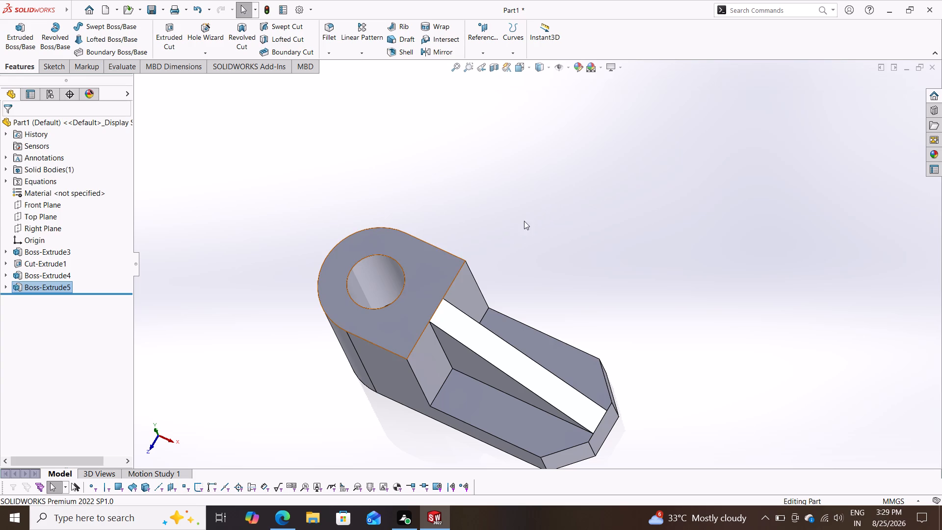
Start a sketch on the raised boss's flat top face and convert the 15 mm hole's edge into a sketch circle.
middle_click_drag(517, 224, 552, 297)
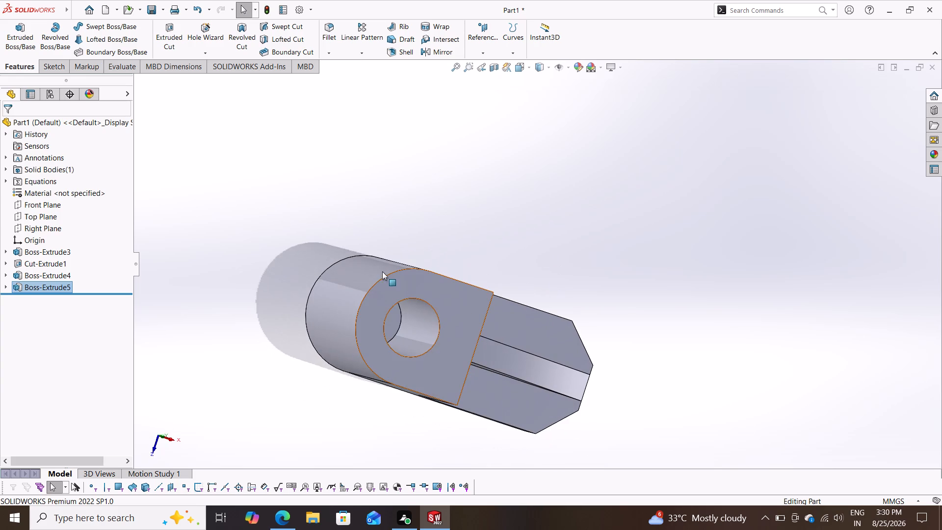
left_click(374, 321)
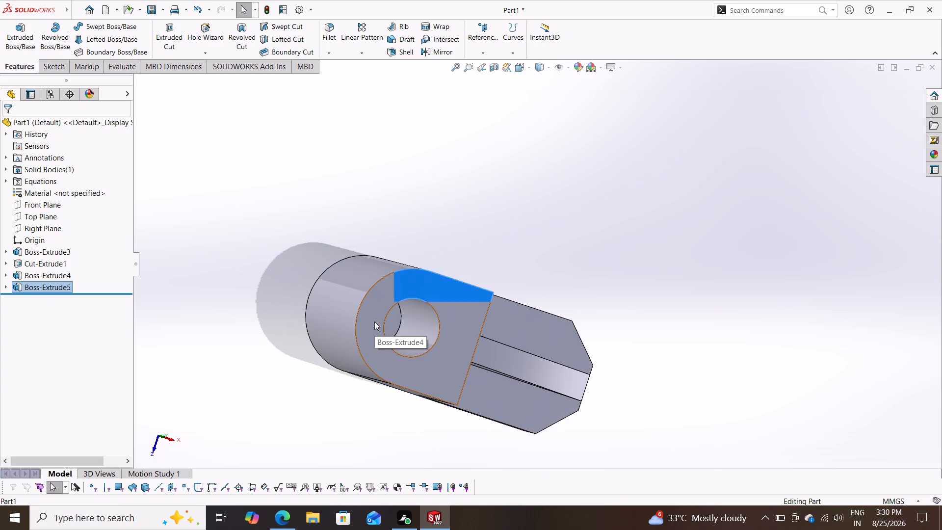
left_click(415, 294)
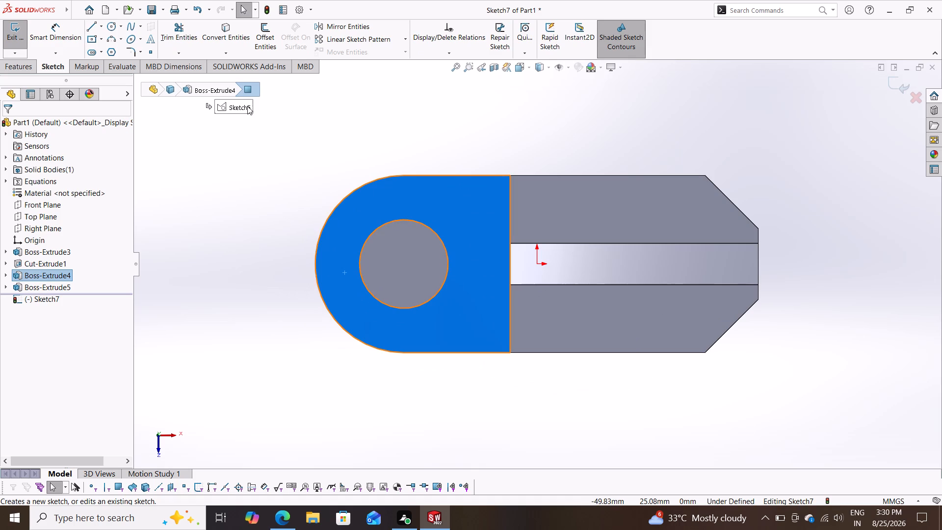
key("Escape")
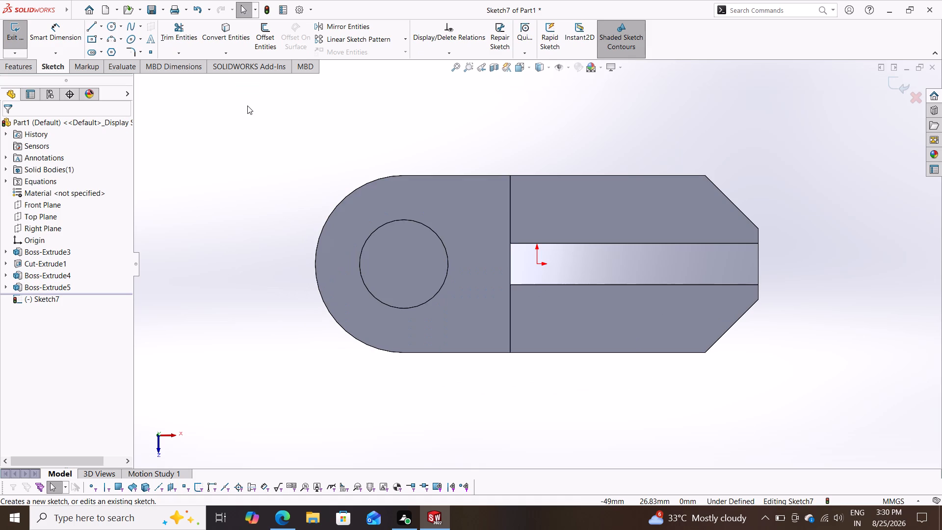
left_click(217, 32)
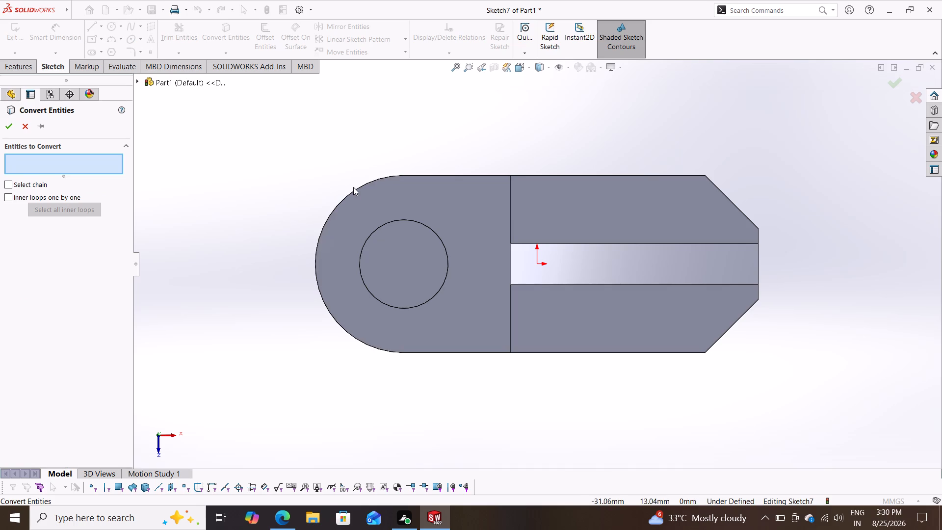
left_click(367, 241)
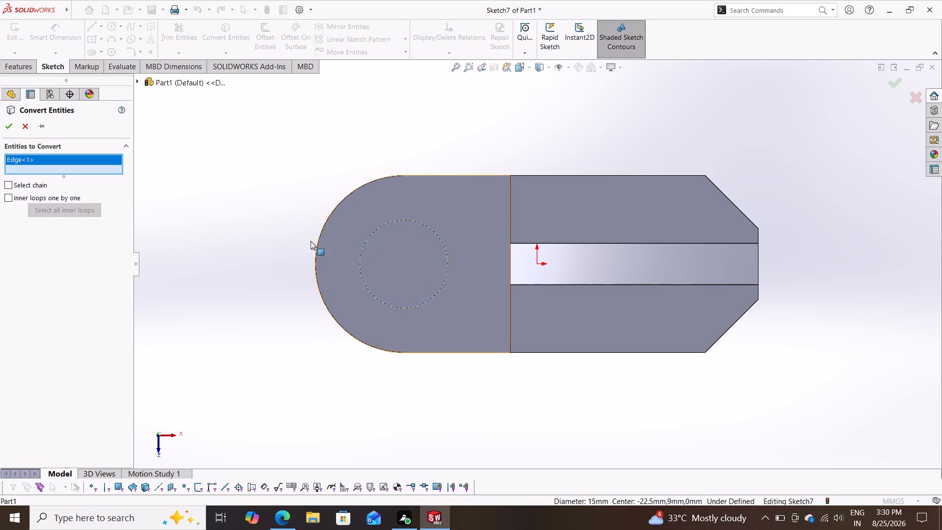
left_click(4, 127)
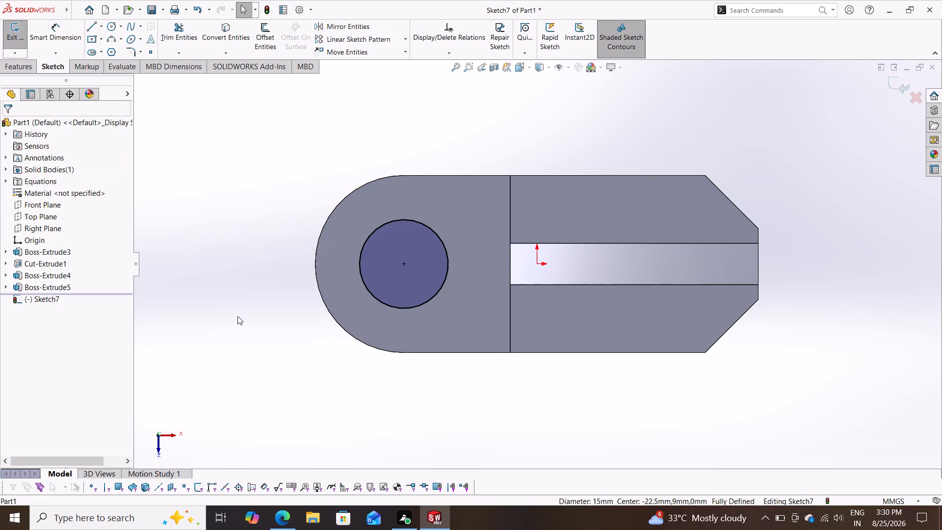
Set up an Extruded Cut from the converted hole circle, using Through All as the end condition.
middle_click_drag(236, 310, 236, 303)
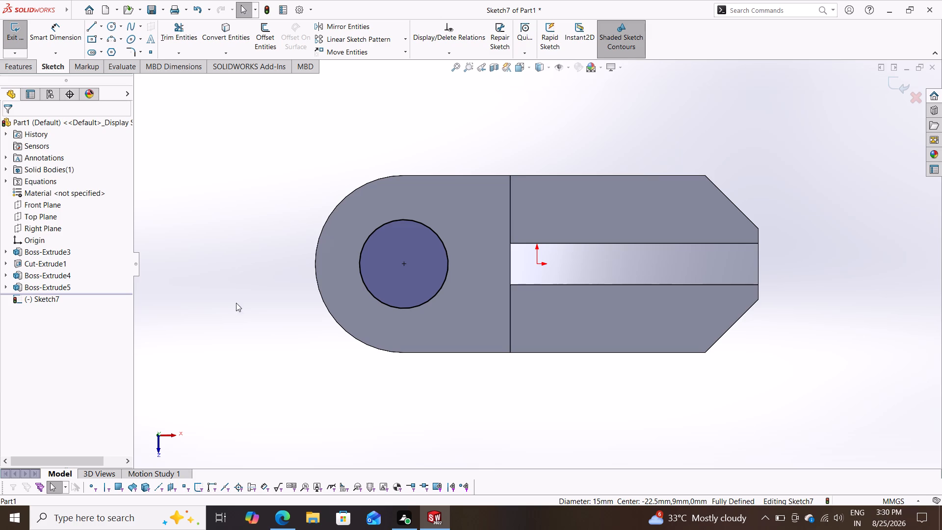
middle_click_drag(236, 303, 220, 255)
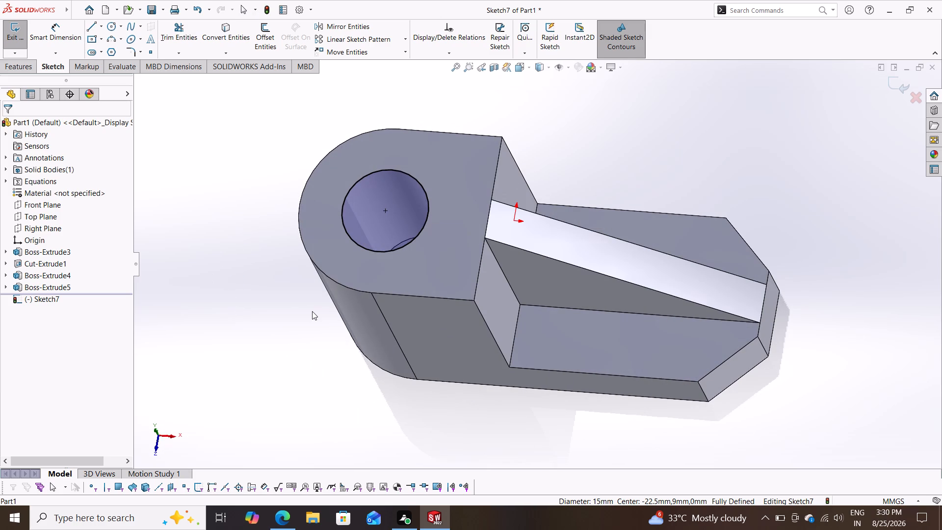
middle_click_drag(266, 304, 290, 288)
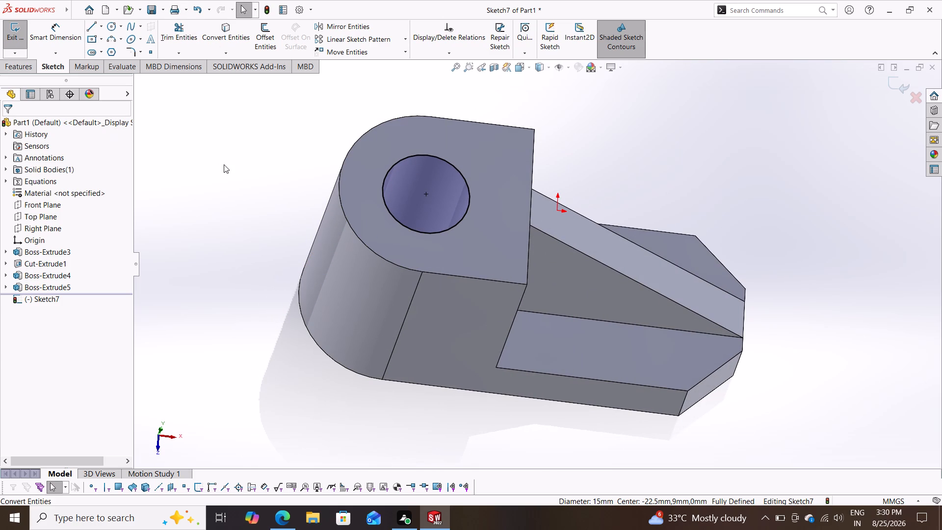
middle_click_drag(227, 168, 209, 239)
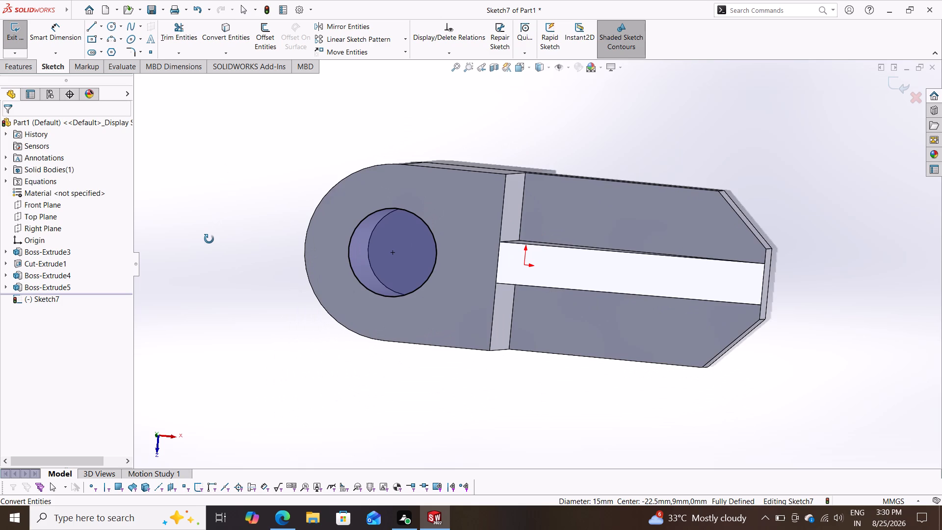
middle_click_drag(209, 239, 207, 233)
middle_click_drag(209, 211, 244, 93)
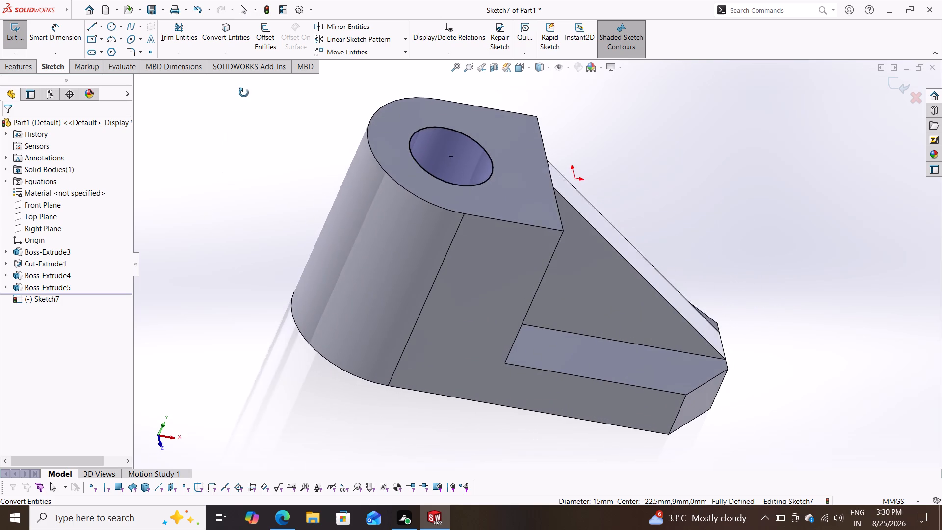
middle_click_drag(244, 93, 239, 105)
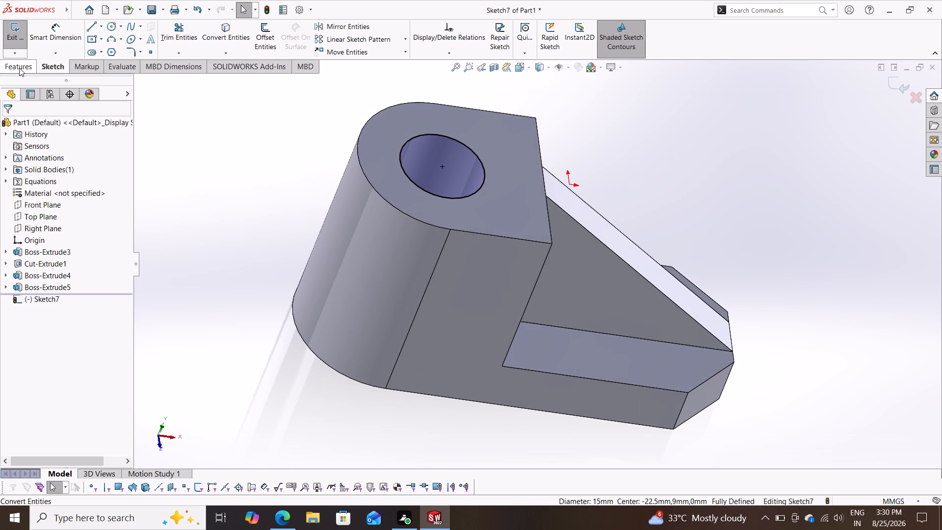
left_click(19, 68)
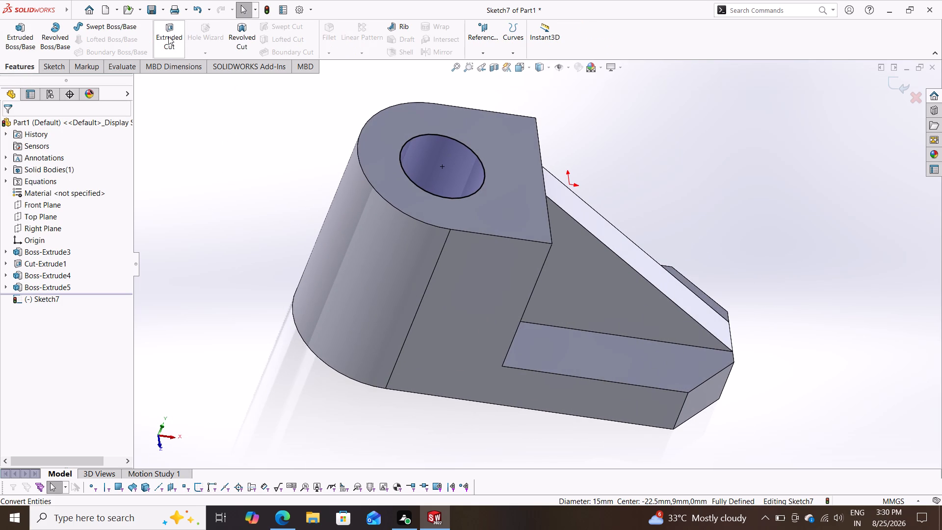
left_click(168, 36)
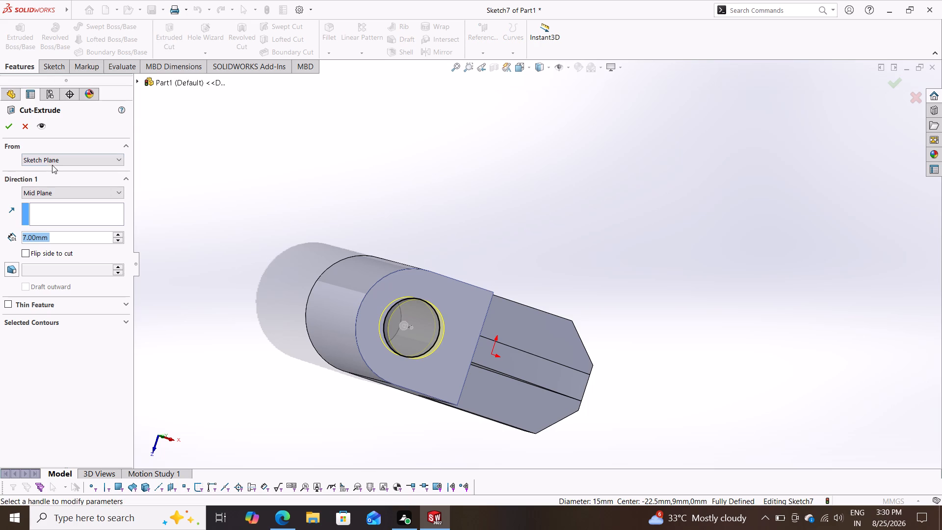
left_click(47, 185)
left_click(44, 192)
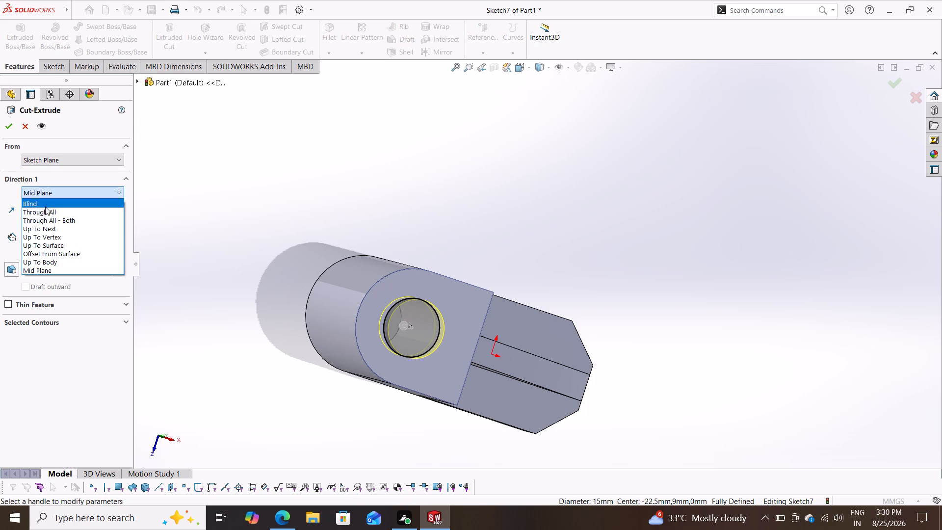
left_click(47, 211)
Inspect the Through All cut preview from above and below, following the hole circle from the boss's top face to the base's underside.
middle_click_drag(242, 256, 242, 197)
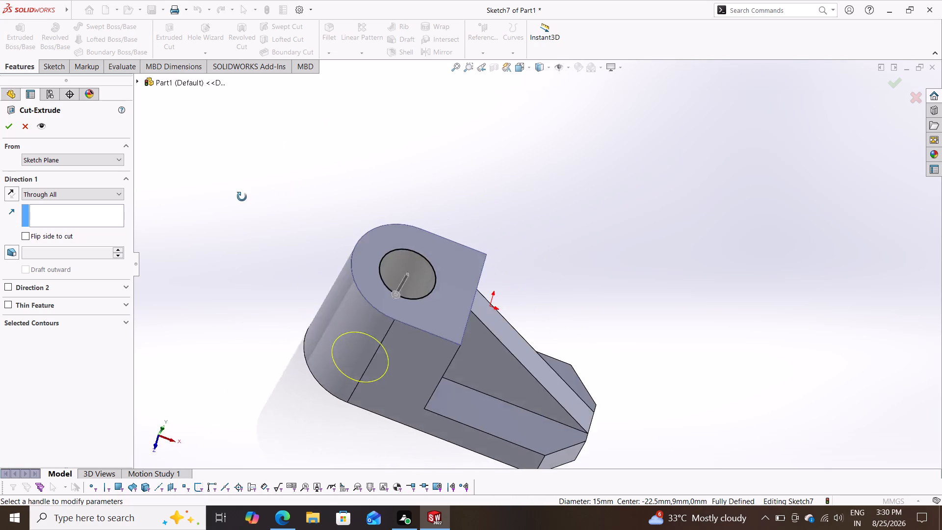
middle_click_drag(242, 197, 203, 159)
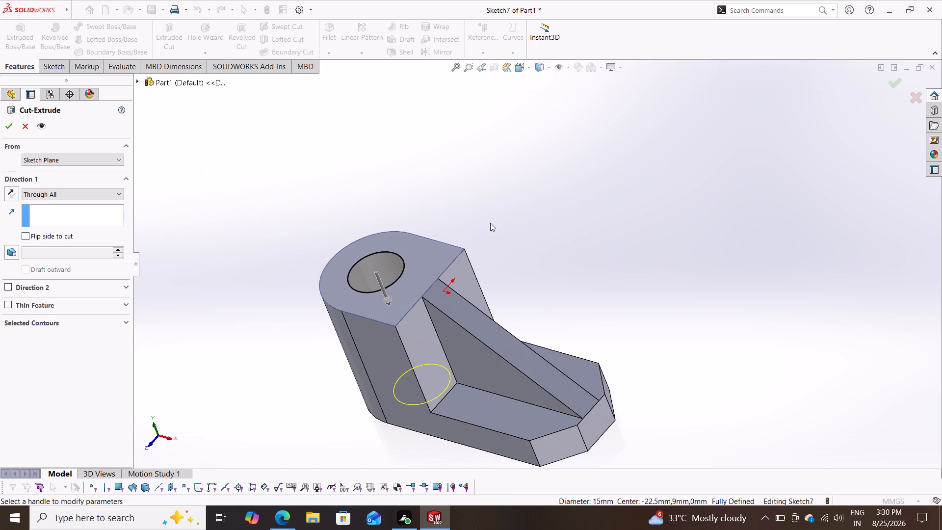
scroll(569, 250, "down", 2)
scroll(532, 272, "up", 2)
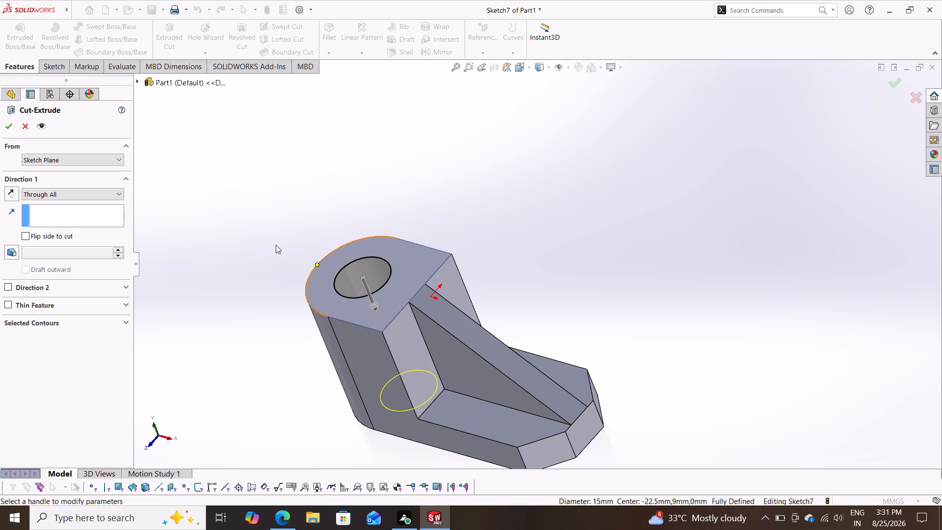
middle_click_drag(272, 245, 475, 171)
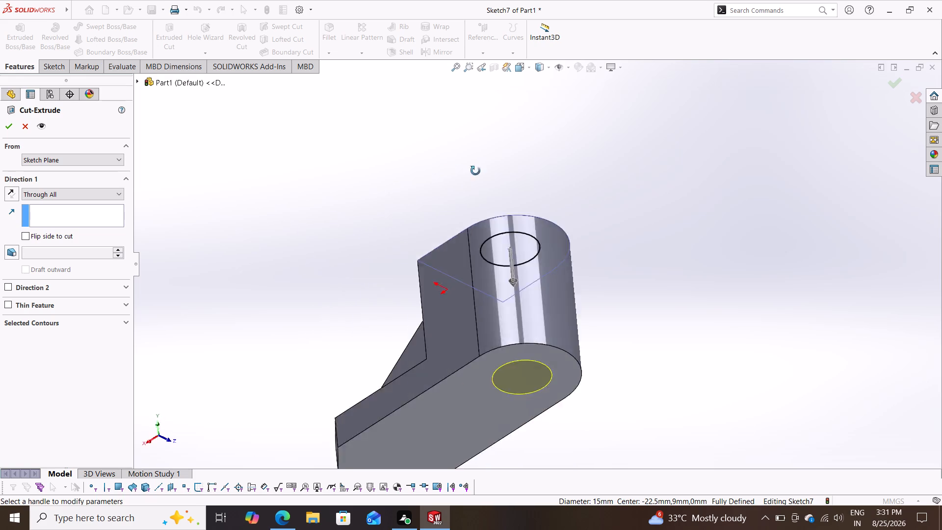
middle_click_drag(475, 171, 642, 223)
scroll(295, 269, "down", 1)
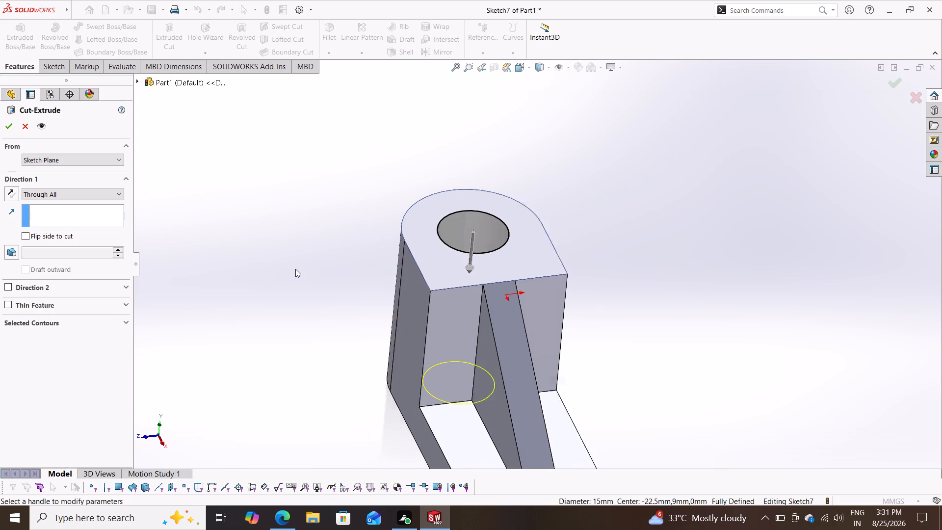
scroll(295, 269, "down", 1)
scroll(295, 269, "up", 3)
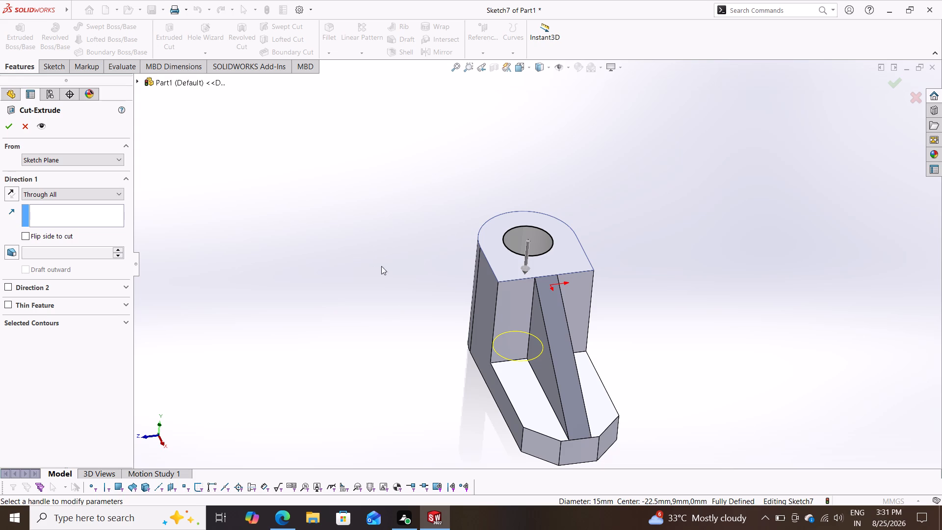
middle_click_drag(362, 287, 402, 275)
middle_click_drag(353, 288, 467, 258)
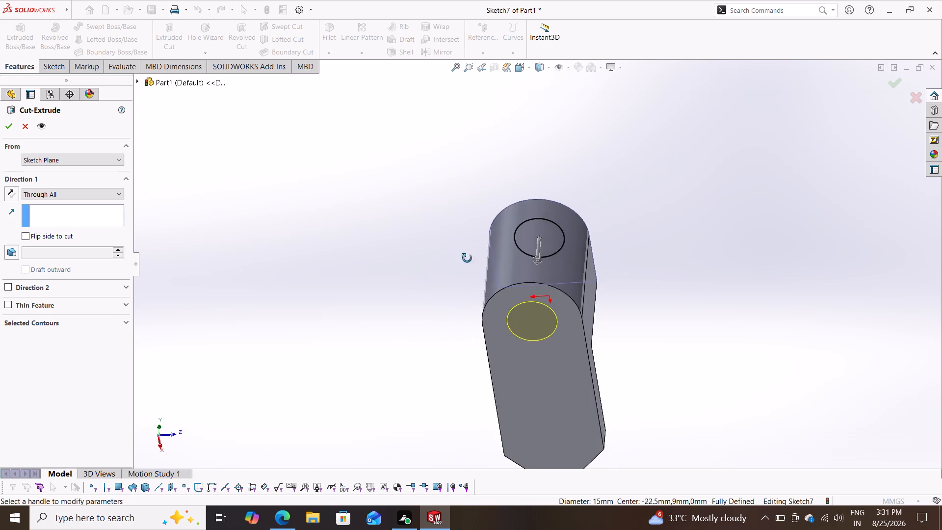
middle_click_drag(467, 258, 334, 328)
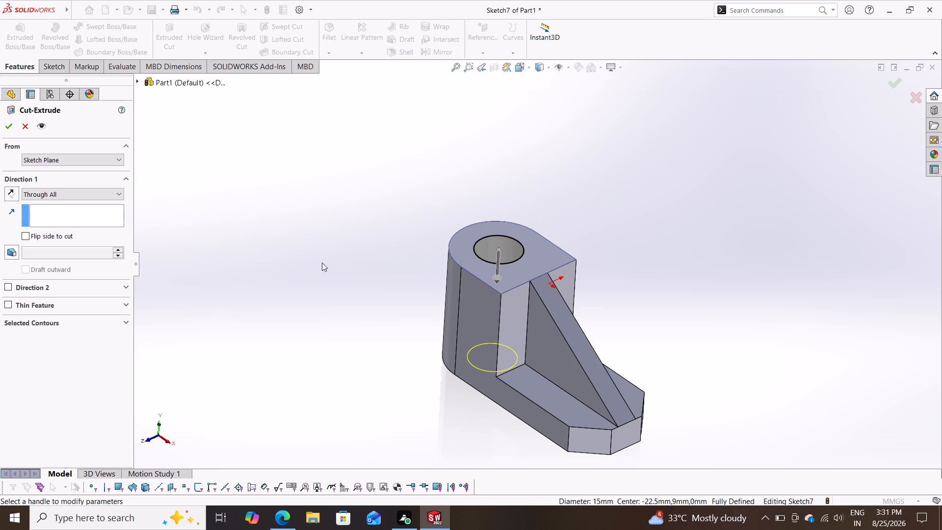
Check the cut preview's direction and exit circle from the boss's rounded side, the base's underside and the rib side.
middle_click_drag(316, 273, 366, 254)
middle_click_drag(361, 254, 426, 218)
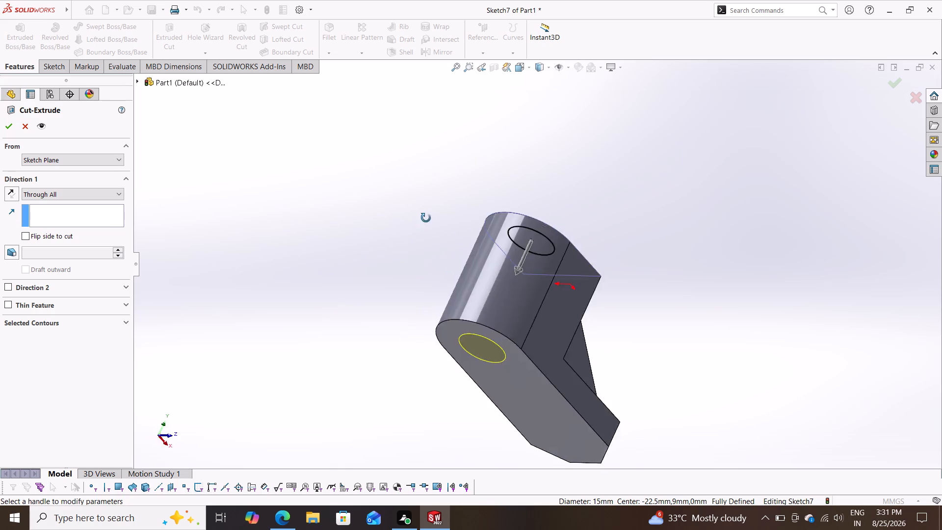
middle_click_drag(426, 218, 384, 309)
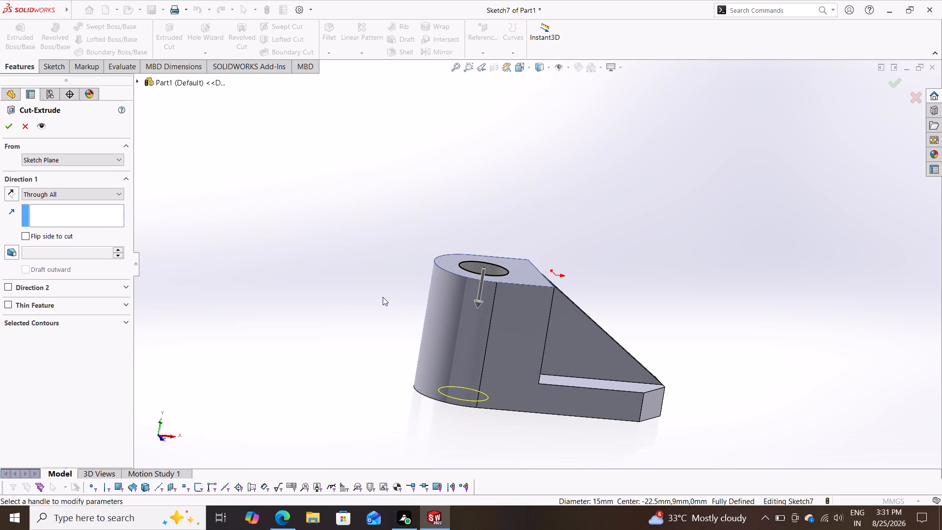
middle_click_drag(366, 296, 389, 277)
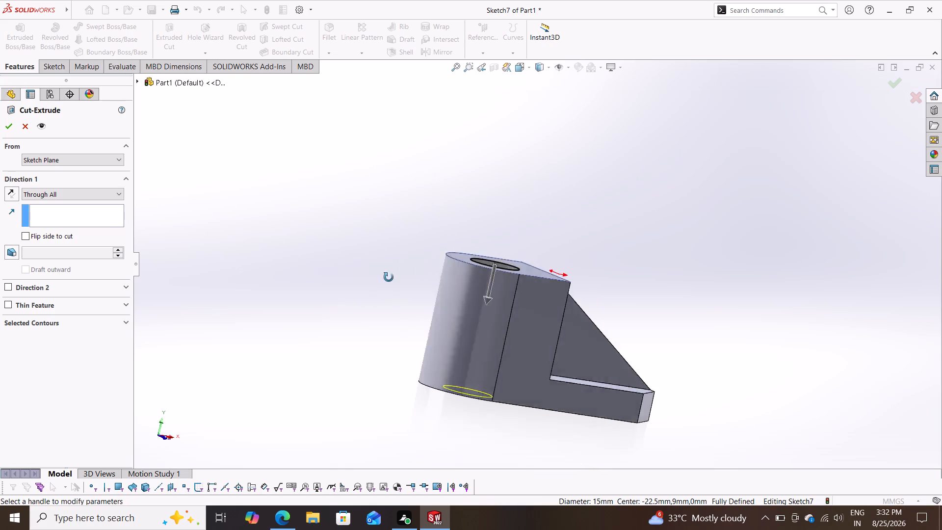
middle_click_drag(389, 277, 439, 244)
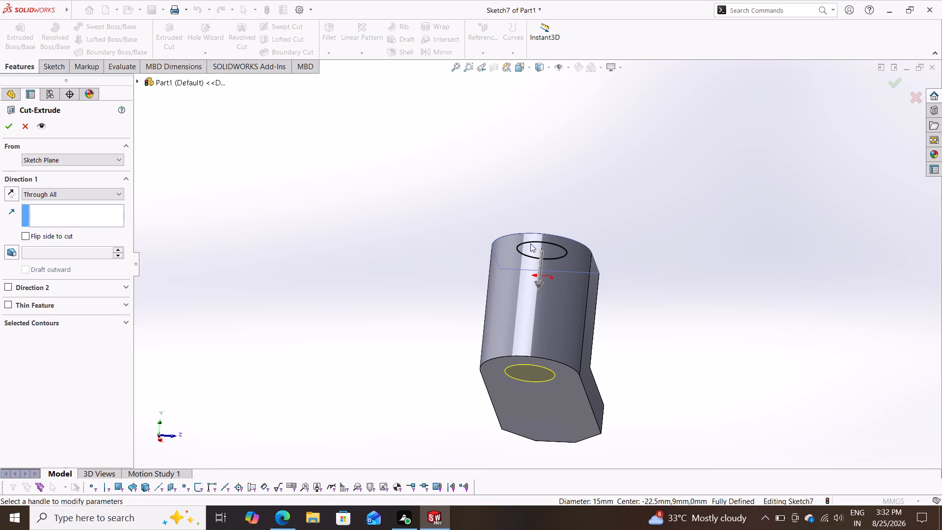
middle_click_drag(639, 242, 510, 344)
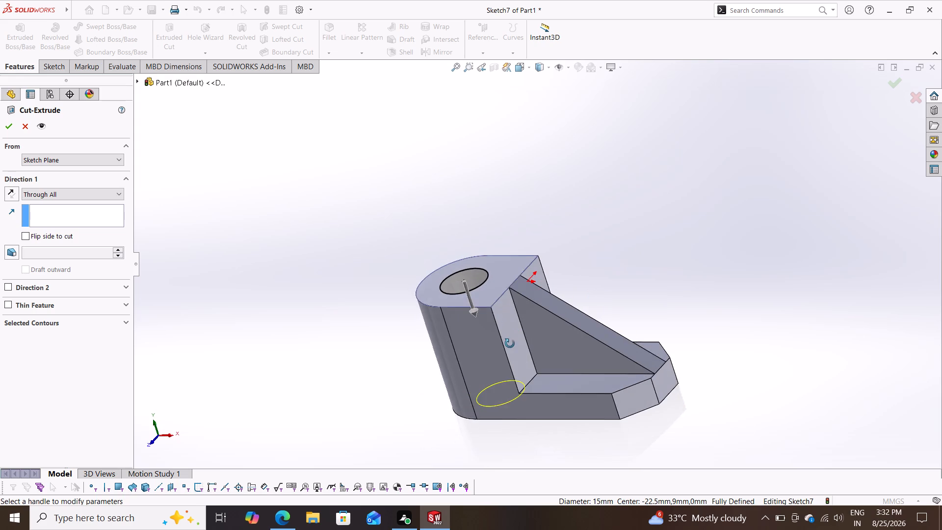
middle_click_drag(510, 344, 506, 342)
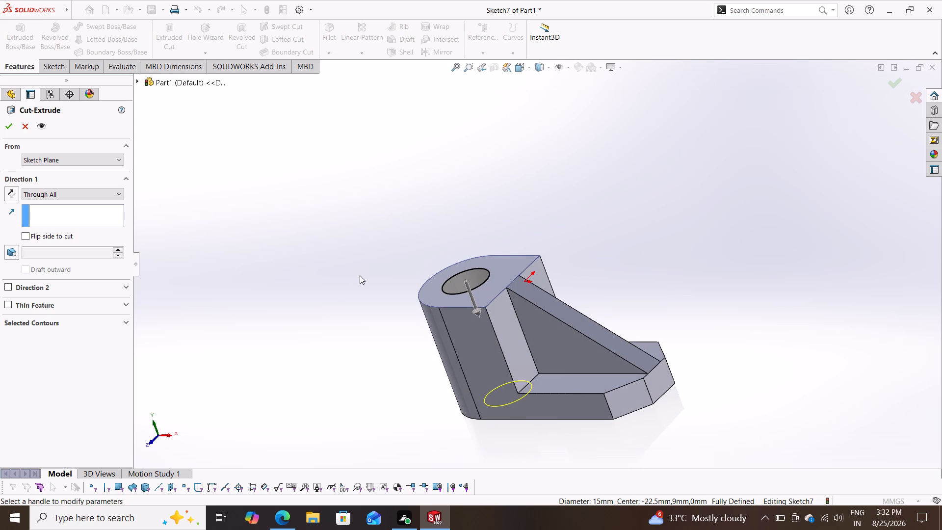
middle_click_drag(360, 275, 474, 248)
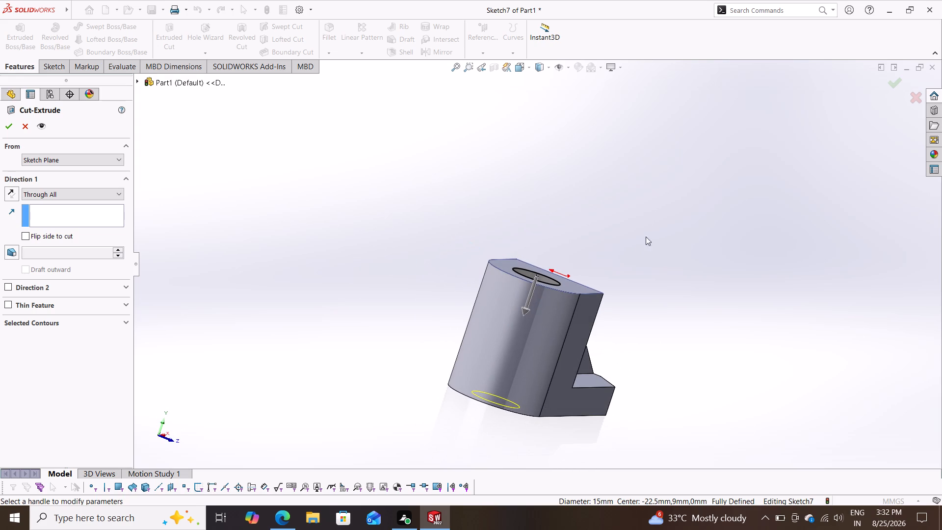
middle_click_drag(637, 233, 499, 369)
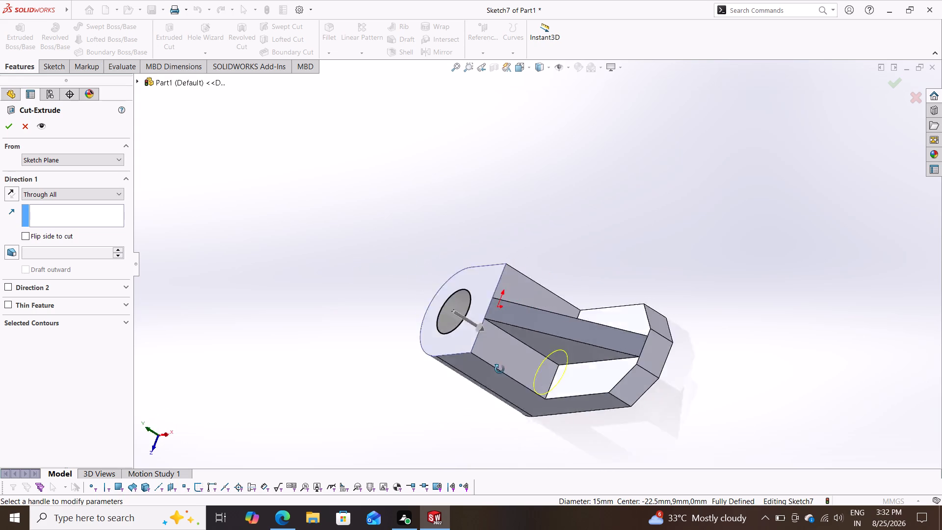
middle_click_drag(499, 369, 604, 180)
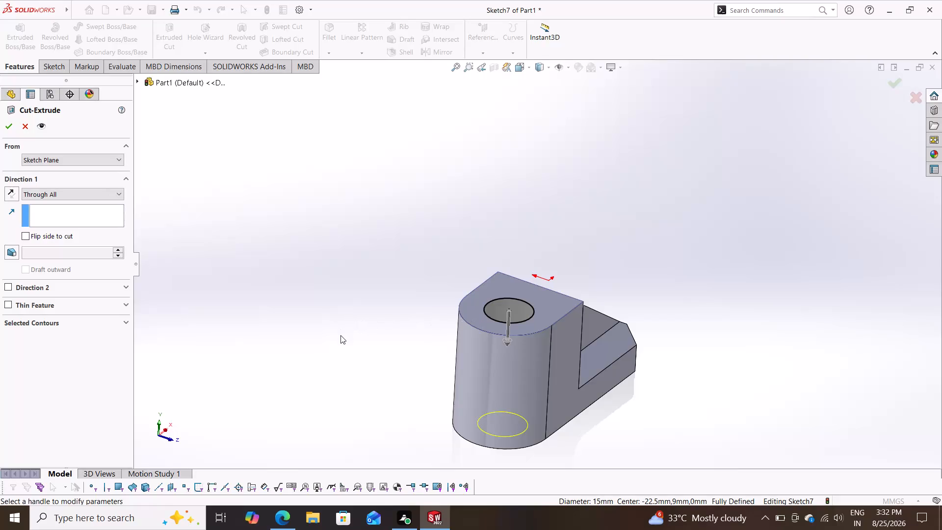
middle_click_drag(340, 335, 624, 326)
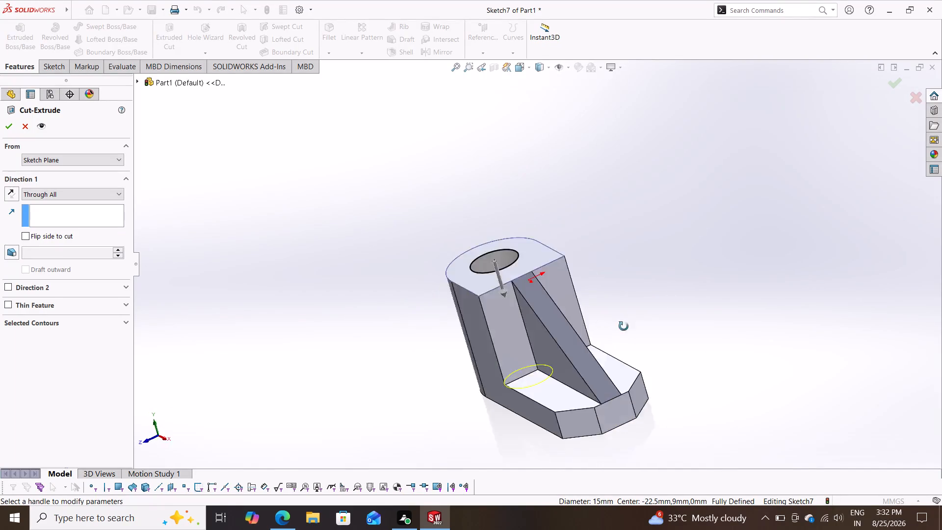
middle_click_drag(624, 326, 627, 334)
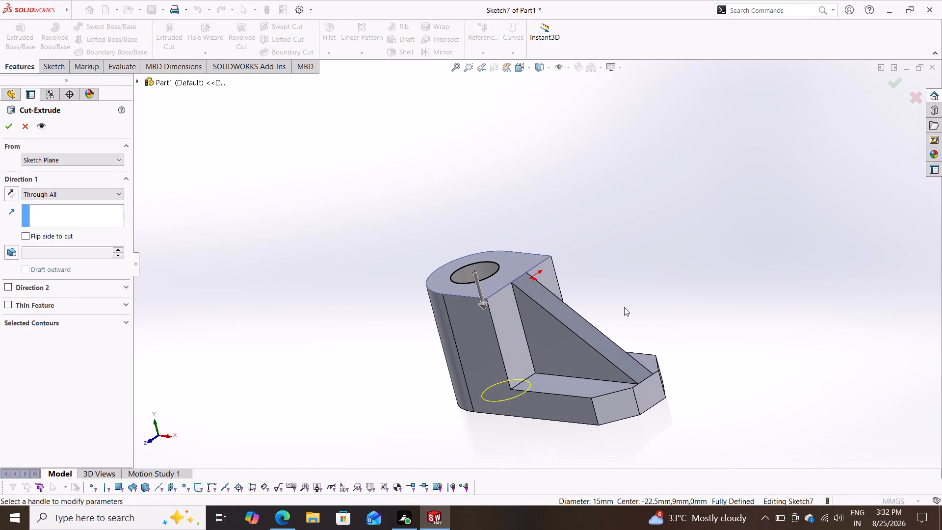
Review the whole part with the pending hole cut from the top, side and underside, including the rib and chamfered end.
scroll(624, 307, "down", 3)
scroll(624, 307, "up", 5)
middle_click_drag(372, 282, 514, 273)
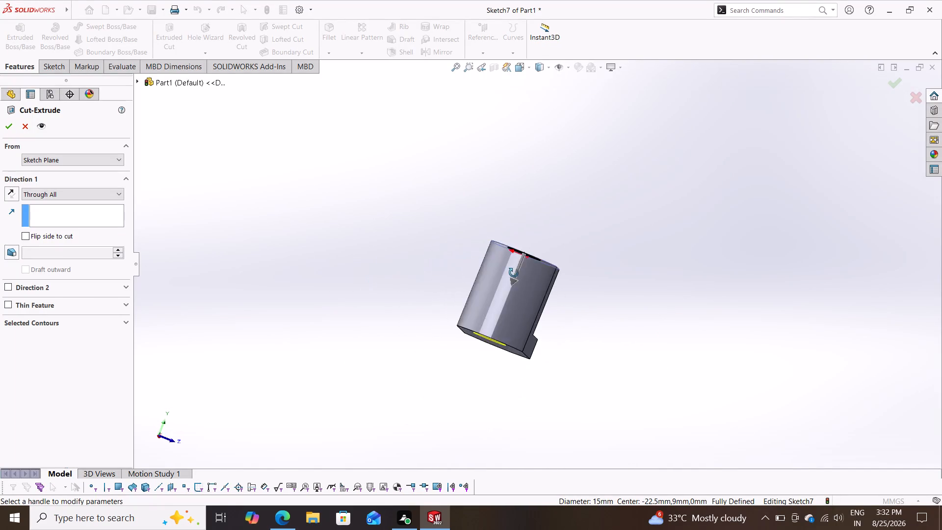
middle_click_drag(514, 273, 418, 248)
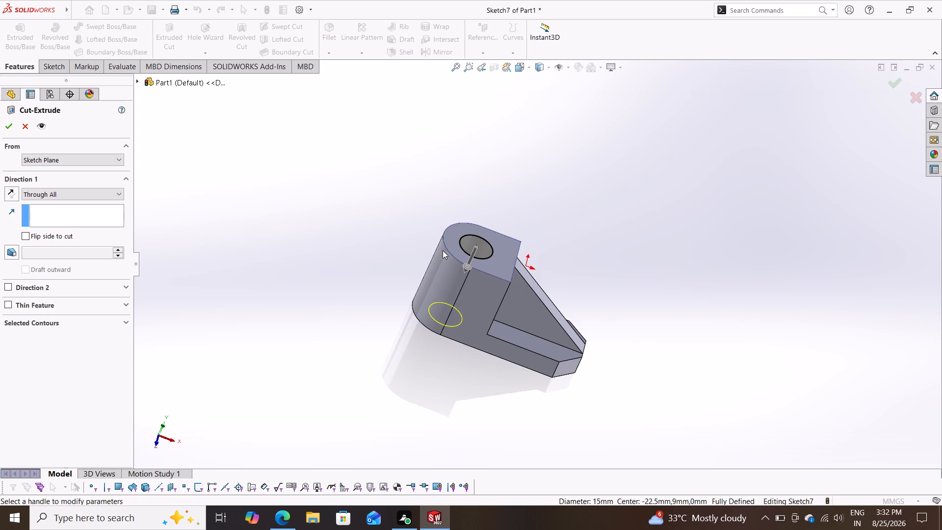
middle_click_drag(369, 271, 599, 314)
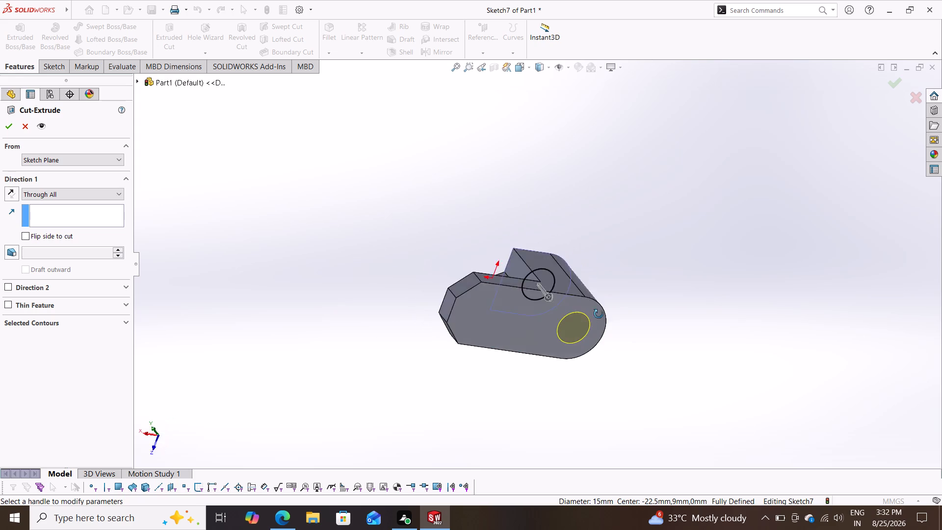
middle_click_drag(599, 314, 730, 200)
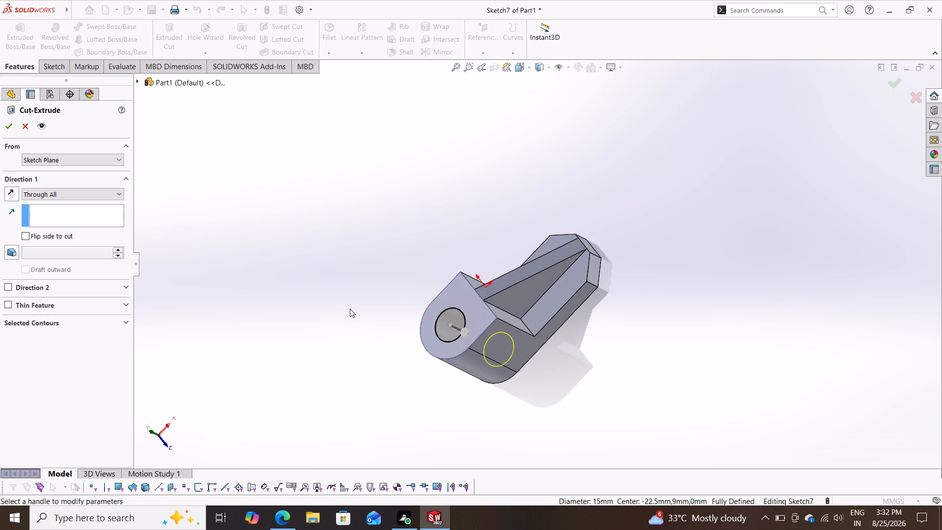
middle_click_drag(352, 308, 380, 195)
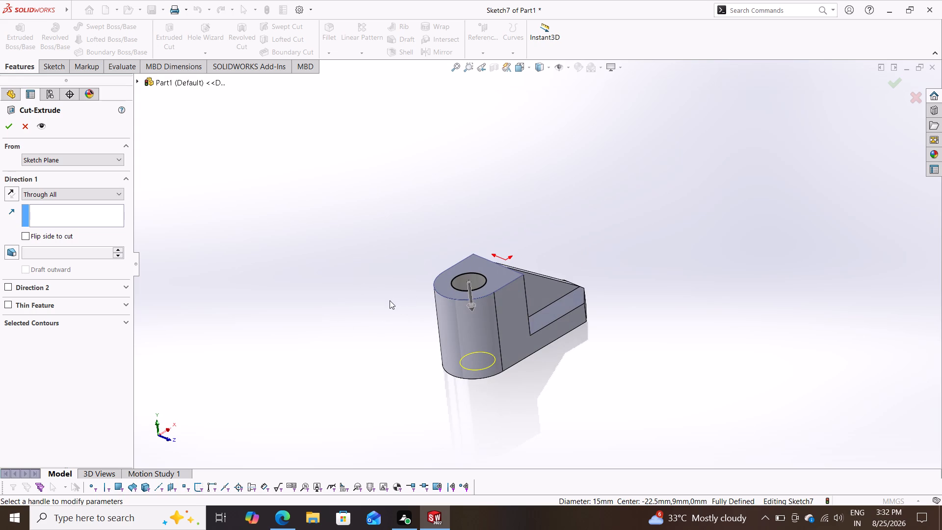
middle_click_drag(390, 300, 685, 331)
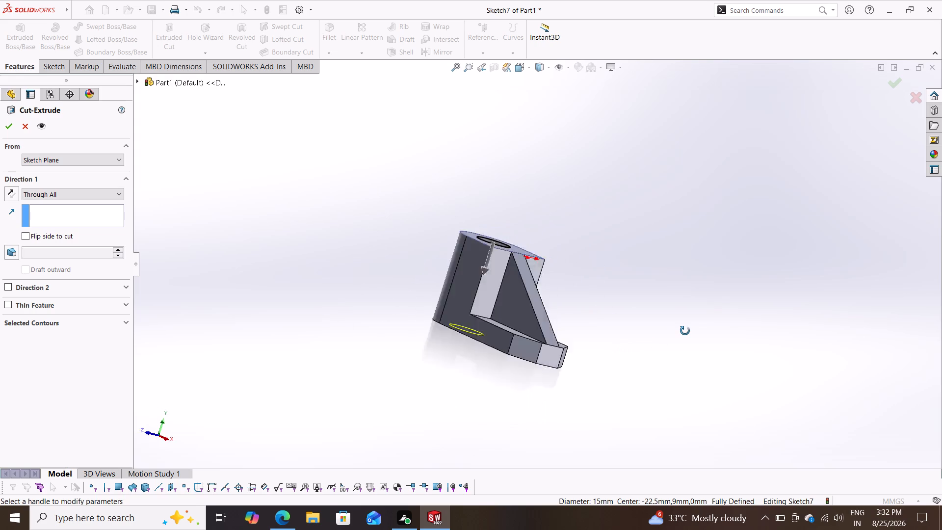
middle_click_drag(685, 331, 694, 321)
middle_click_drag(625, 305, 449, 326)
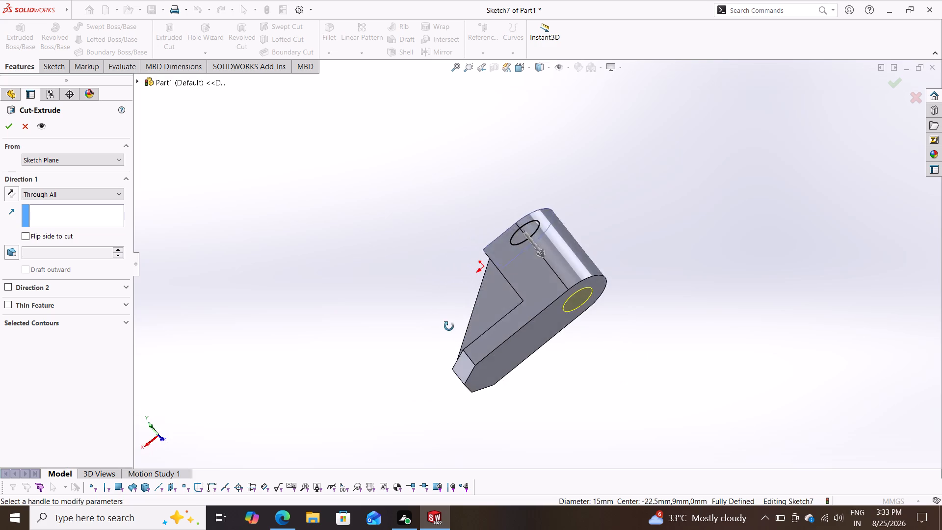
middle_click_drag(449, 326, 619, 371)
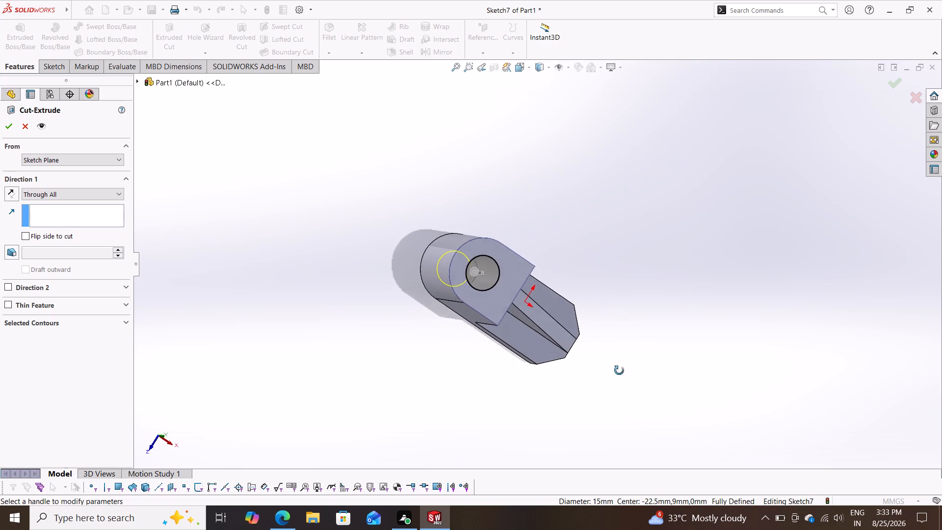
middle_click_drag(619, 371, 670, 223)
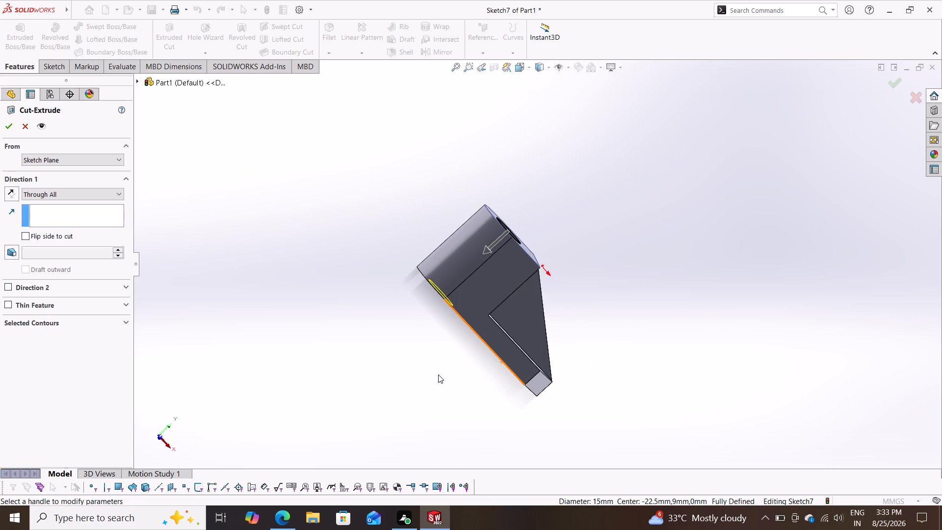
Examine the pending hole cut once more from the chamfered end, the rib side and beneath the base.
middle_click_drag(439, 372, 363, 399)
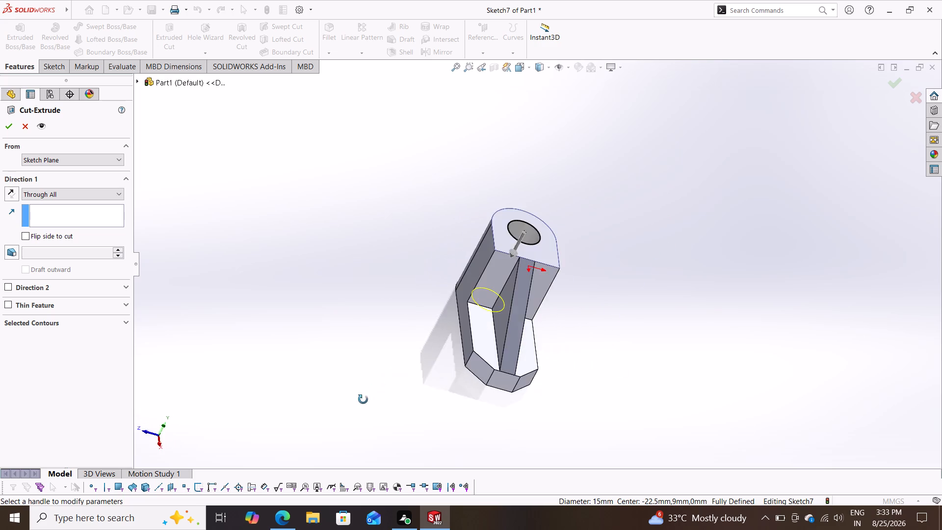
middle_click_drag(363, 399, 328, 329)
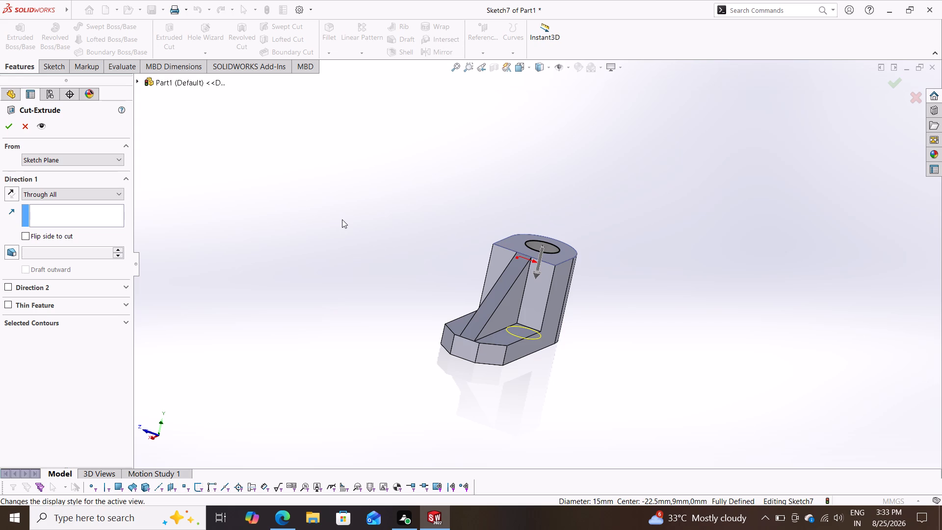
middle_click_drag(369, 233, 560, 210)
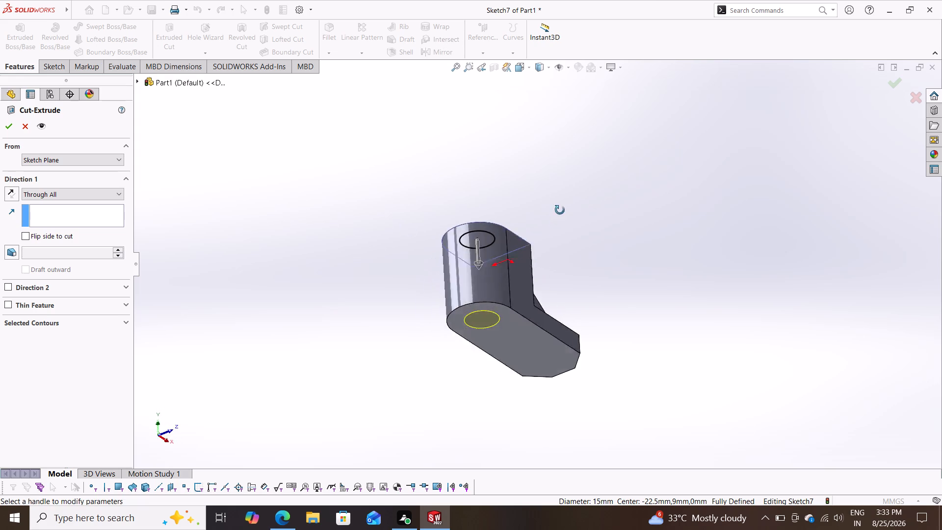
middle_click_drag(560, 210, 417, 266)
scroll(417, 266, "down", 1)
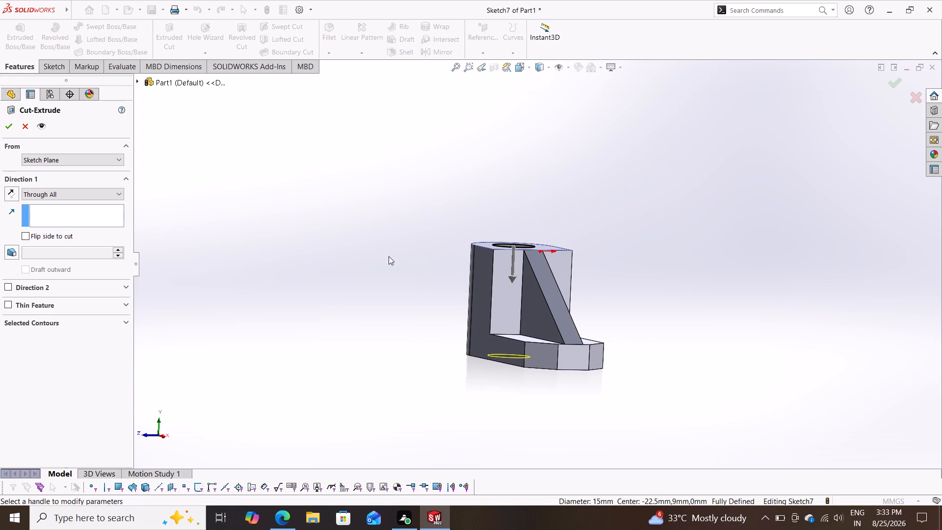
middle_click_drag(389, 256, 465, 310)
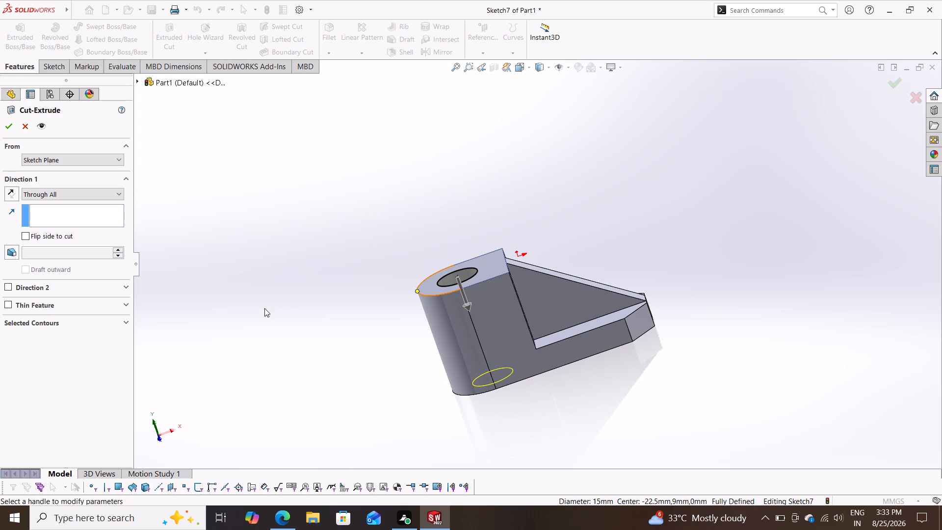
middle_click_drag(266, 308, 384, 290)
middle_click_drag(362, 292, 464, 296)
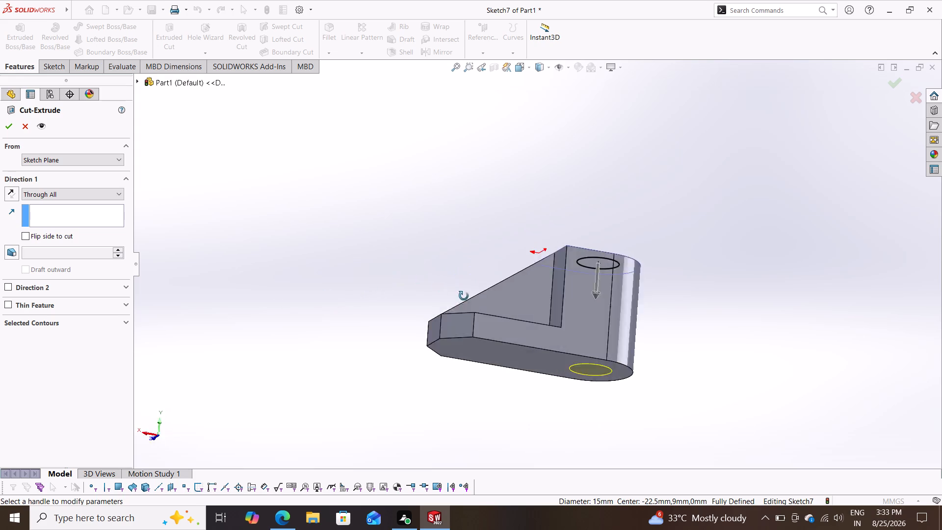
middle_click_drag(464, 296, 654, 221)
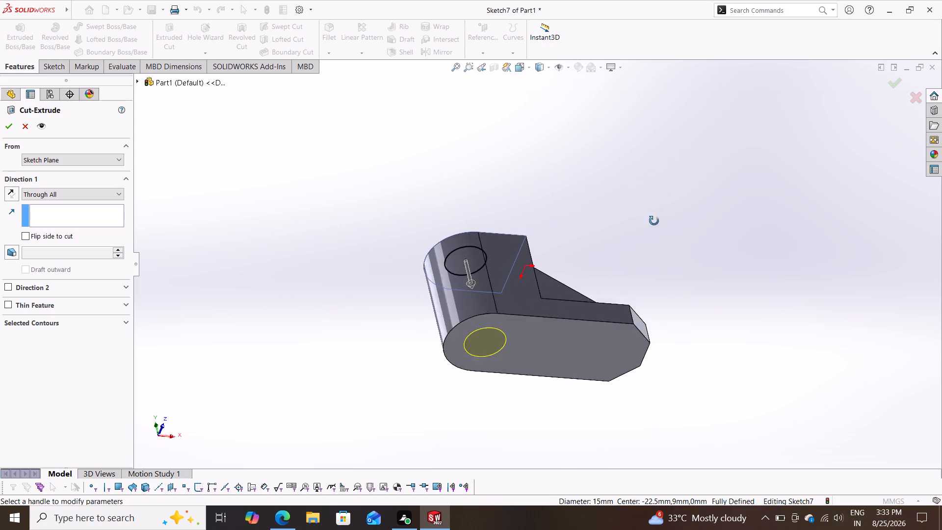
Inspect the Through All hole cut preview from the rib side, above the boss and the chamfered end.
middle_click_drag(654, 221, 648, 321)
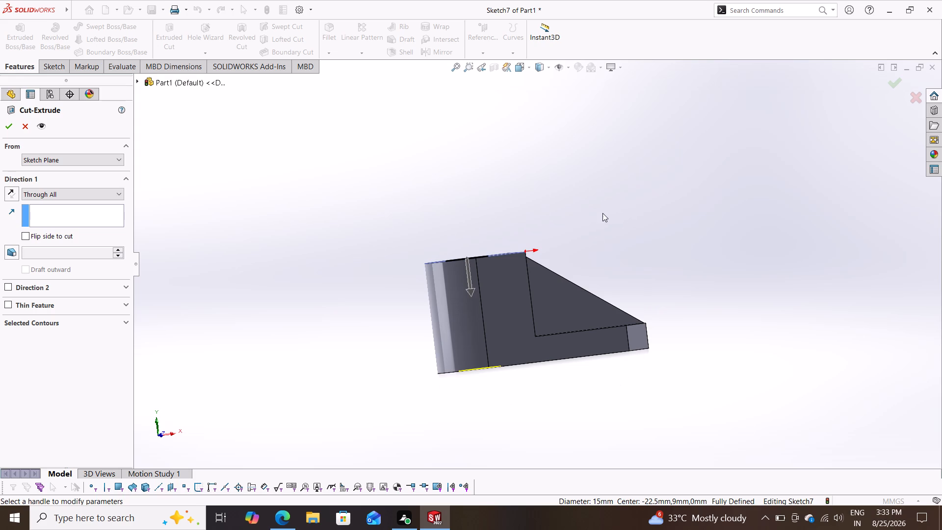
scroll(604, 208, "down", 1)
middle_click_drag(604, 208, 638, 258)
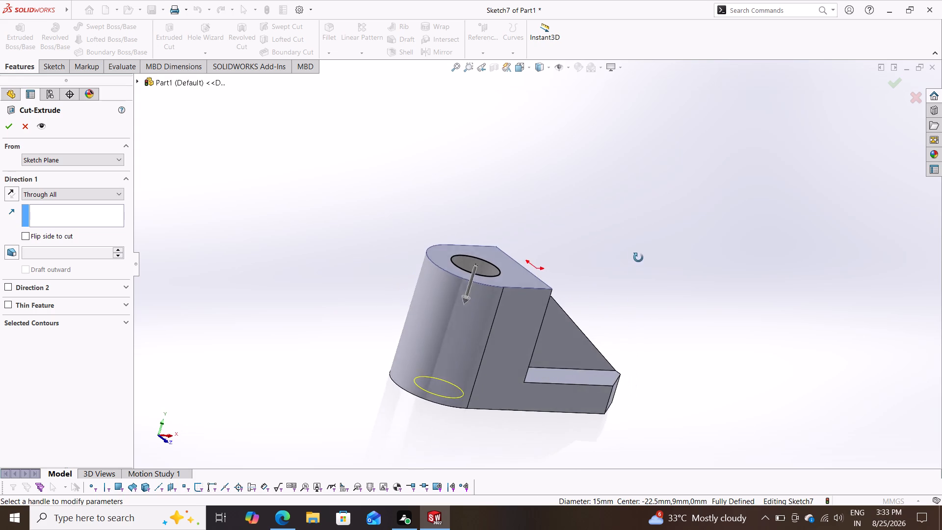
middle_click_drag(638, 258, 640, 230)
middle_click_drag(645, 229, 585, 325)
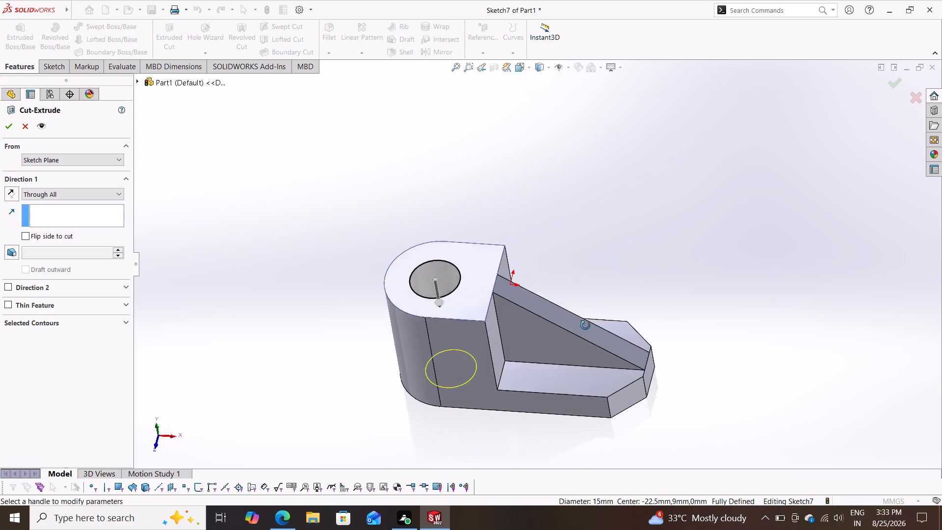
middle_click_drag(585, 325, 581, 347)
middle_click_drag(565, 275, 497, 290)
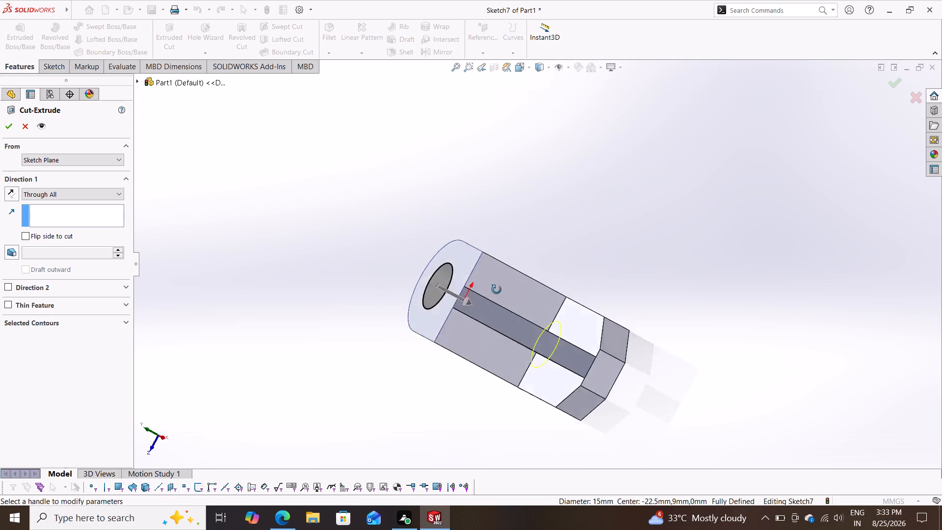
middle_click_drag(497, 290, 593, 244)
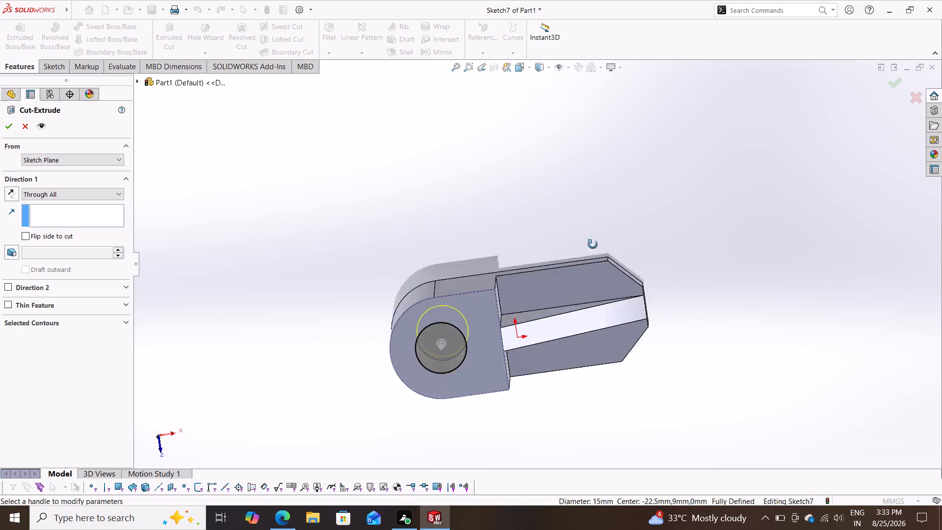
middle_click_drag(593, 244, 579, 183)
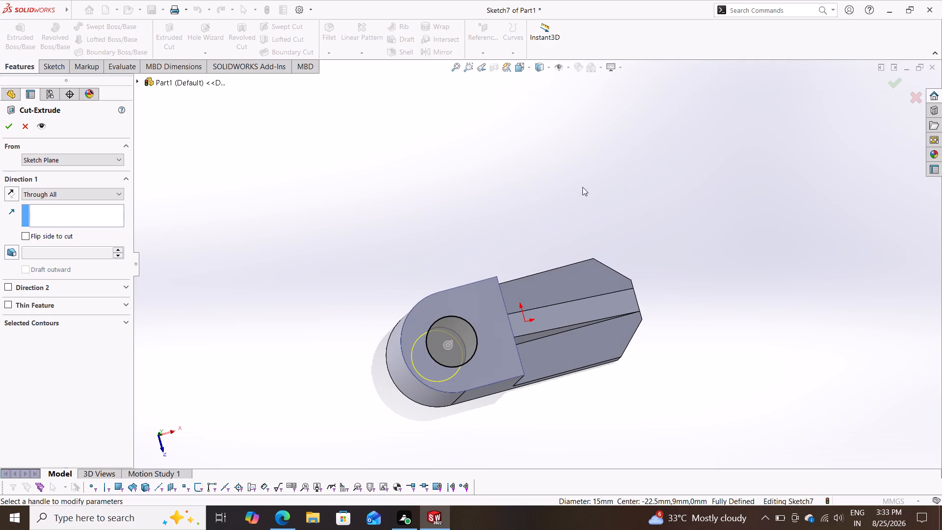
middle_click_drag(690, 350, 683, 238)
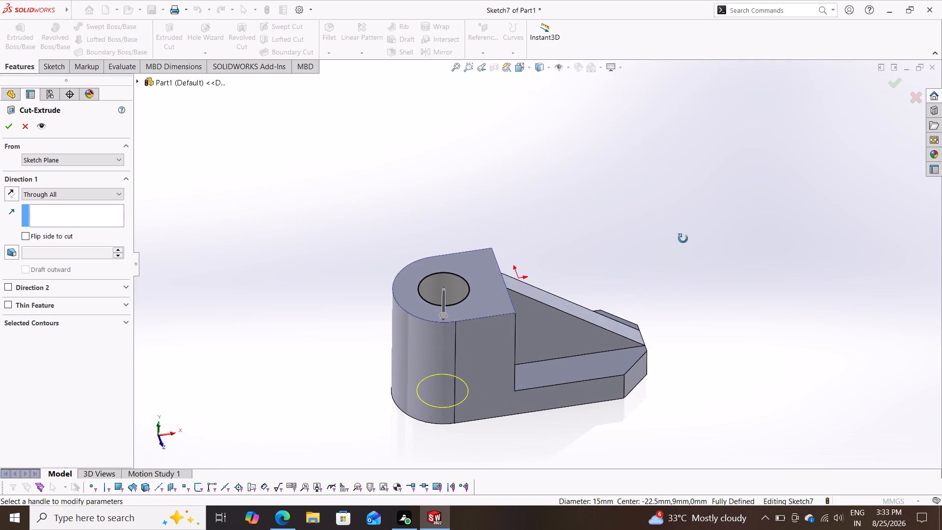
middle_click_drag(683, 238, 678, 202)
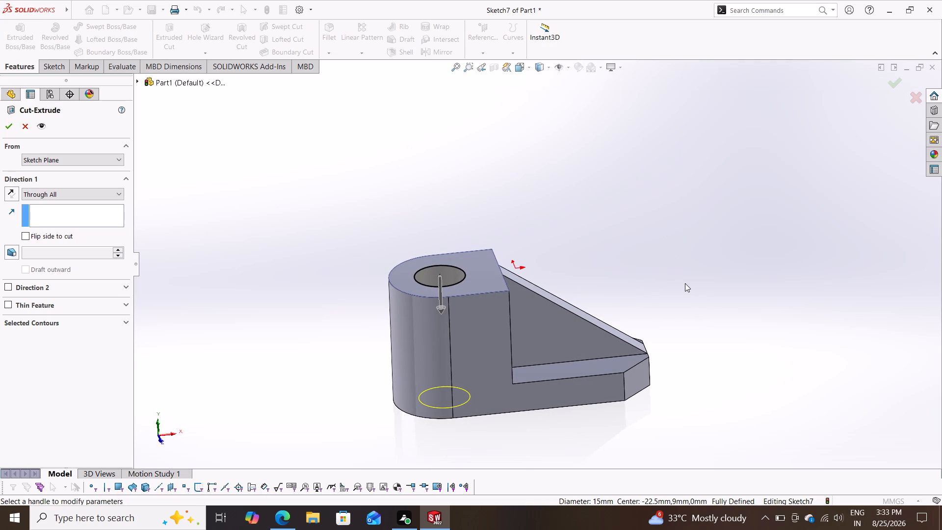
Recheck the Through All cut's direction and exit circle from the rounded end, both rib sides and above the boss.
middle_click_drag(349, 314, 442, 268)
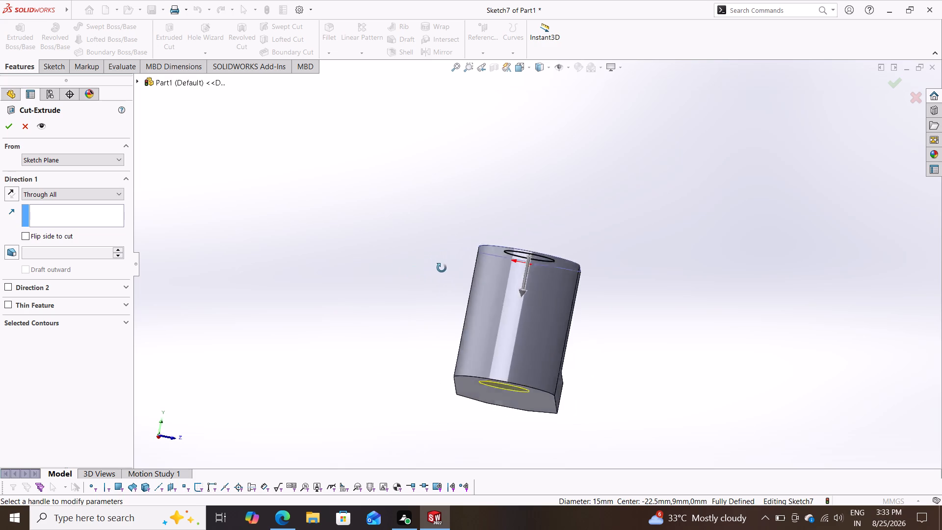
middle_click_drag(442, 268, 751, 243)
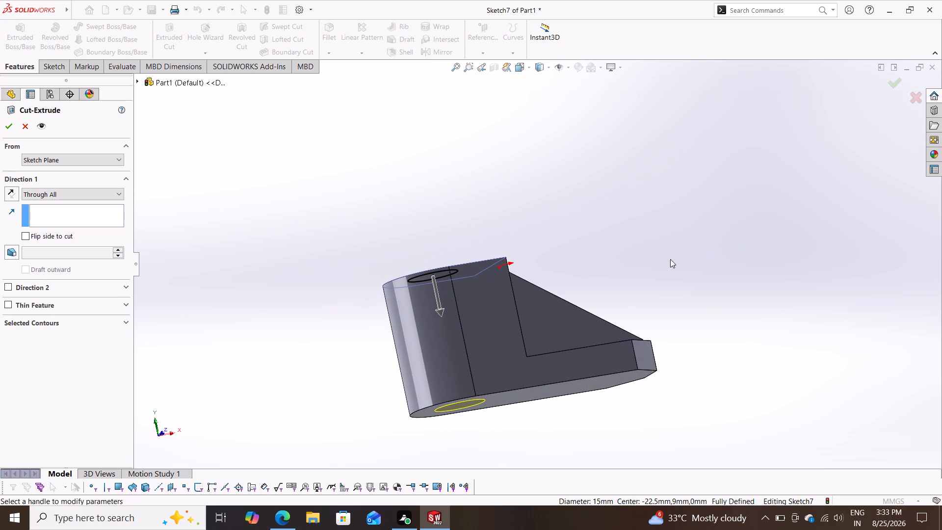
middle_click_drag(657, 243, 646, 293)
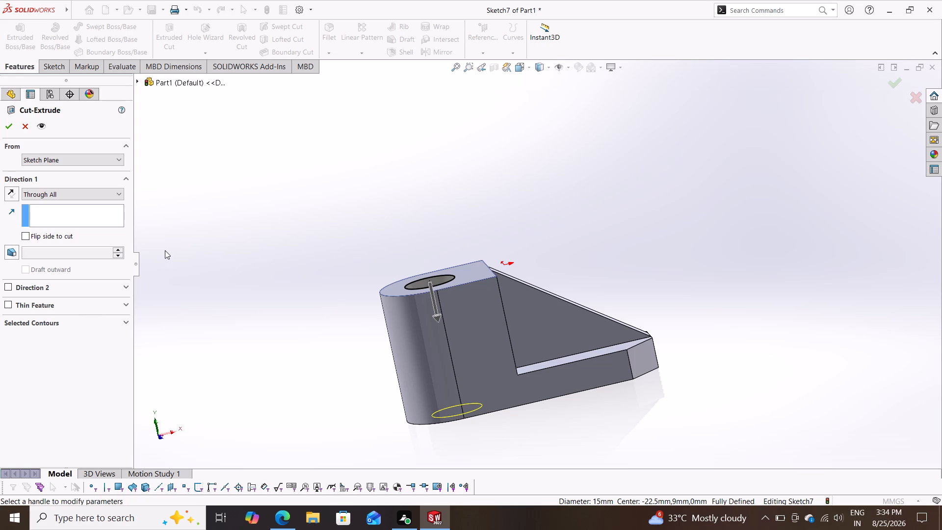
right_click_drag(165, 237, 164, 231)
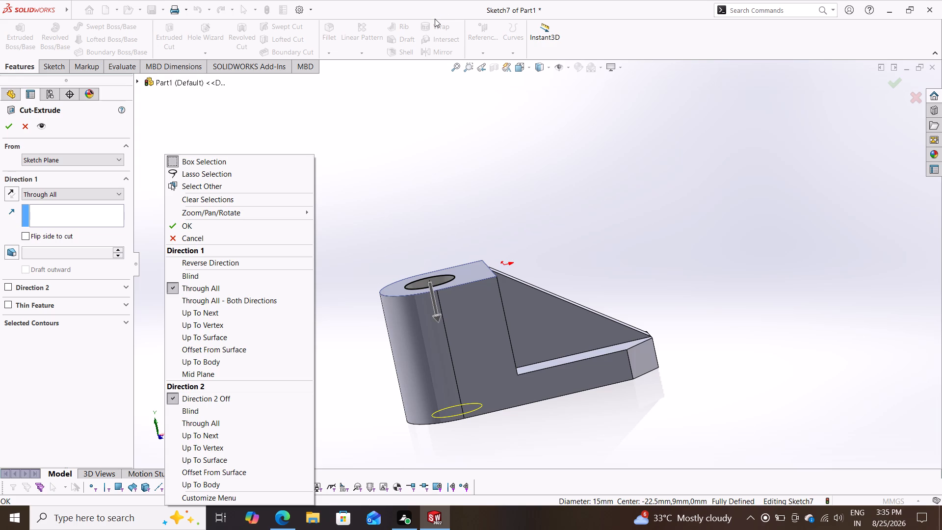
left_click(381, 112)
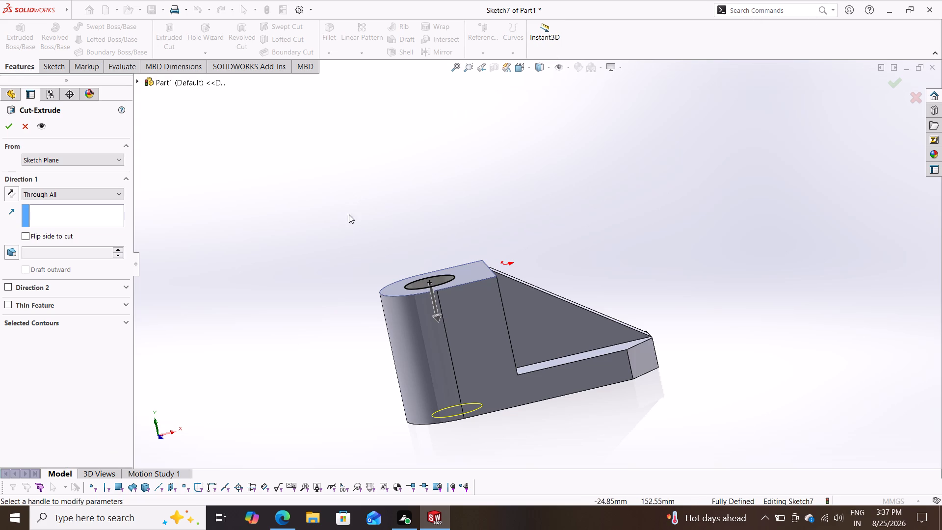
middle_click_drag(324, 275, 388, 277)
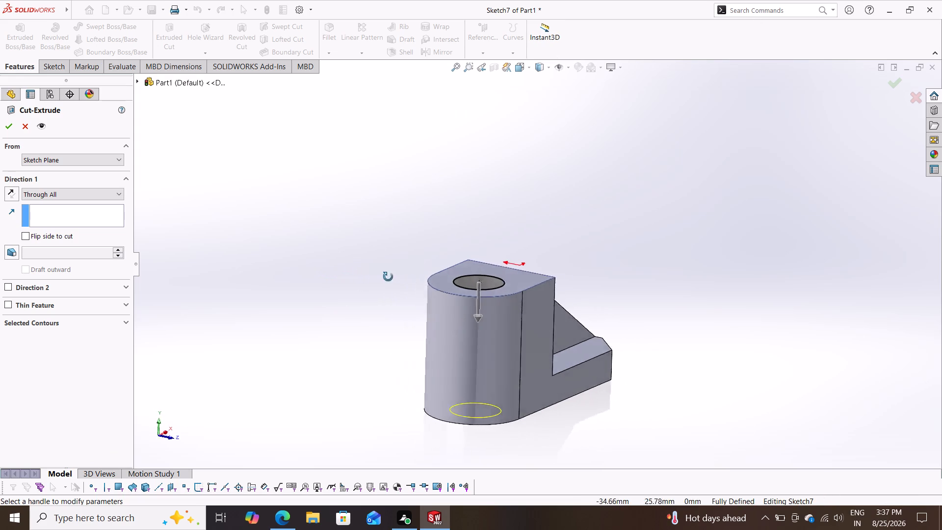
middle_click_drag(388, 277, 470, 331)
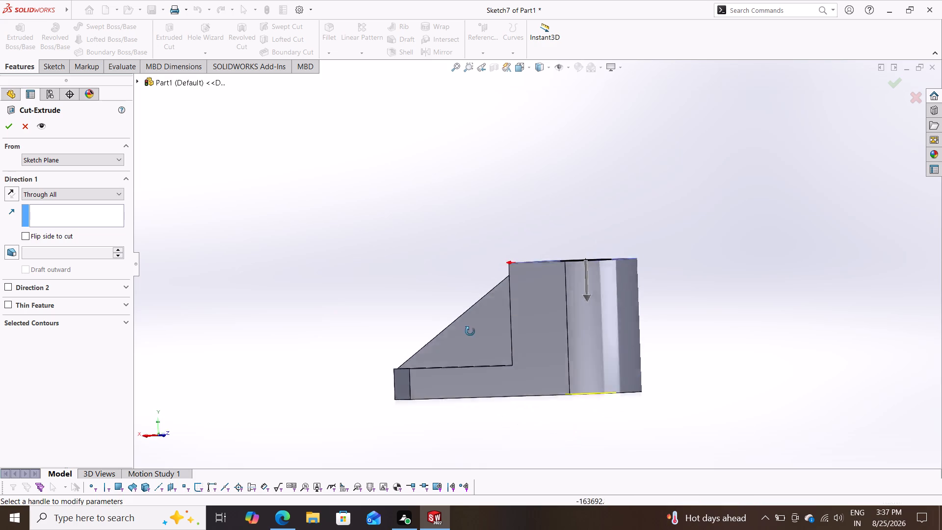
middle_click_drag(470, 331, 273, 337)
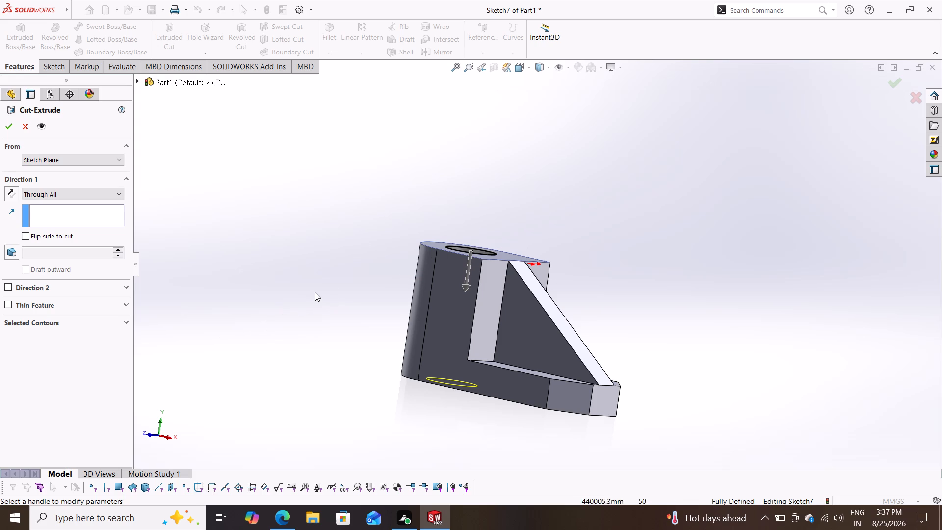
middle_click_drag(352, 253, 306, 376)
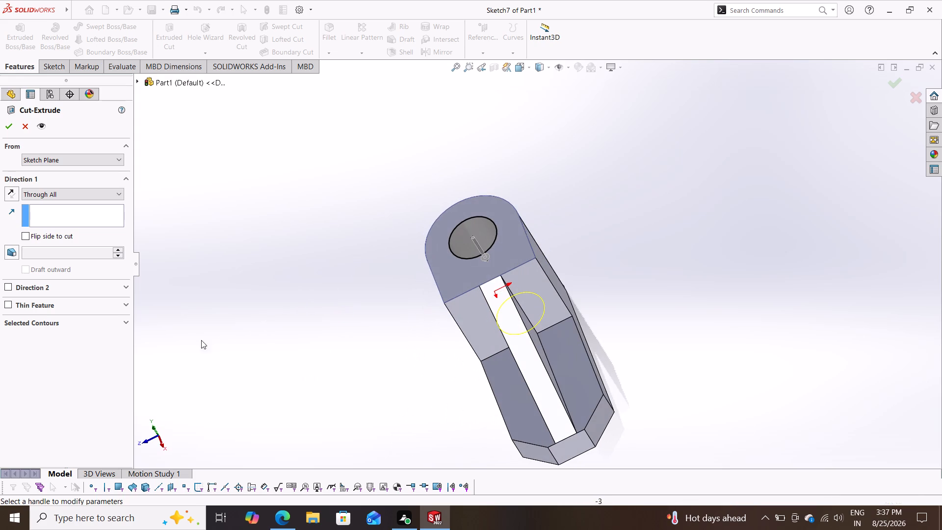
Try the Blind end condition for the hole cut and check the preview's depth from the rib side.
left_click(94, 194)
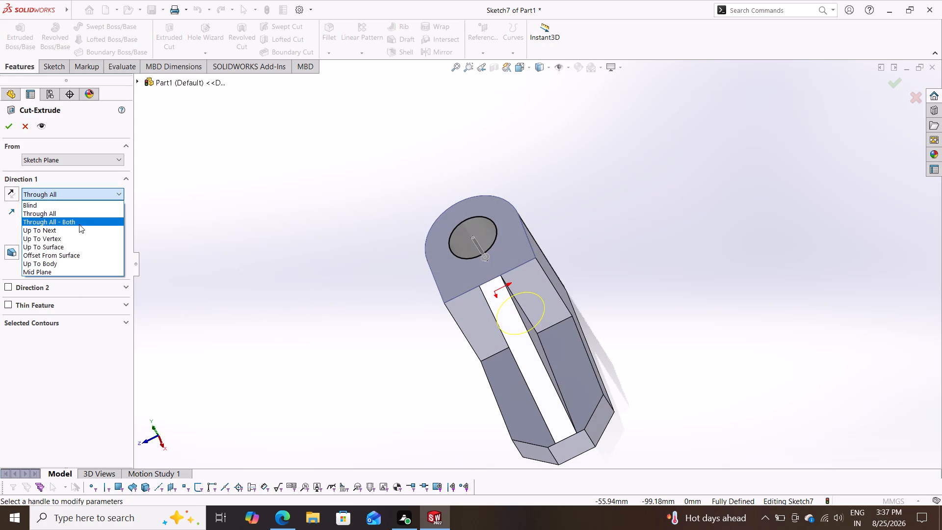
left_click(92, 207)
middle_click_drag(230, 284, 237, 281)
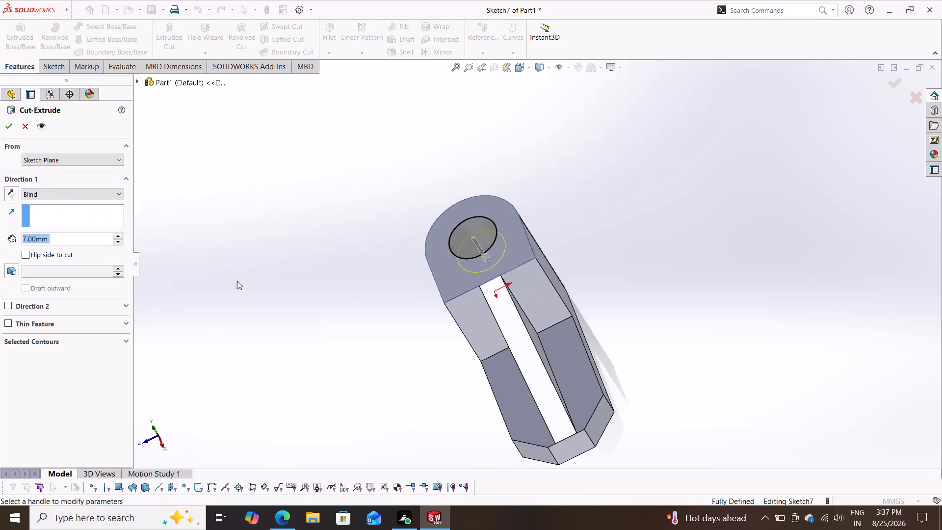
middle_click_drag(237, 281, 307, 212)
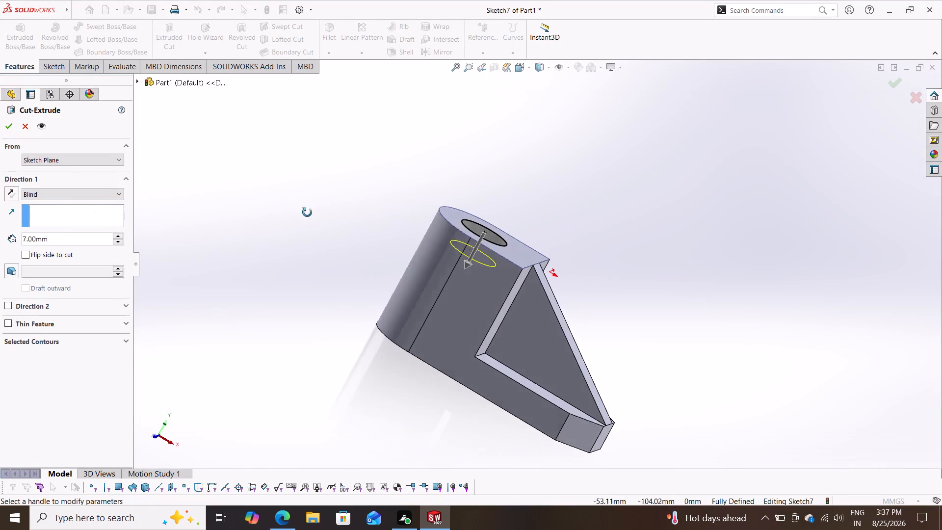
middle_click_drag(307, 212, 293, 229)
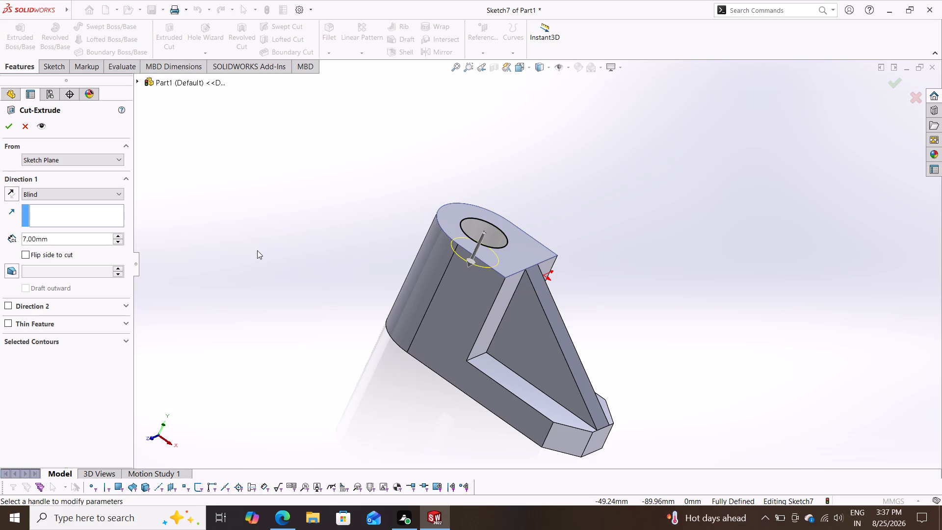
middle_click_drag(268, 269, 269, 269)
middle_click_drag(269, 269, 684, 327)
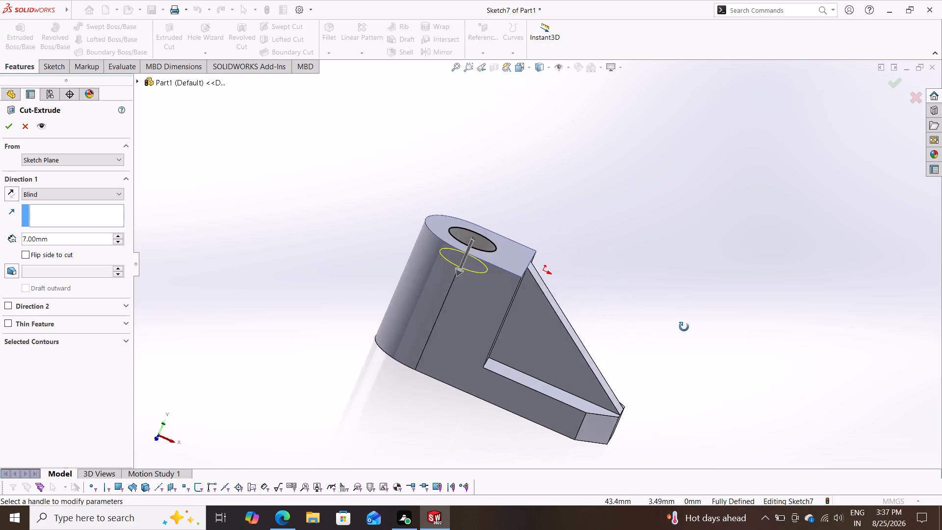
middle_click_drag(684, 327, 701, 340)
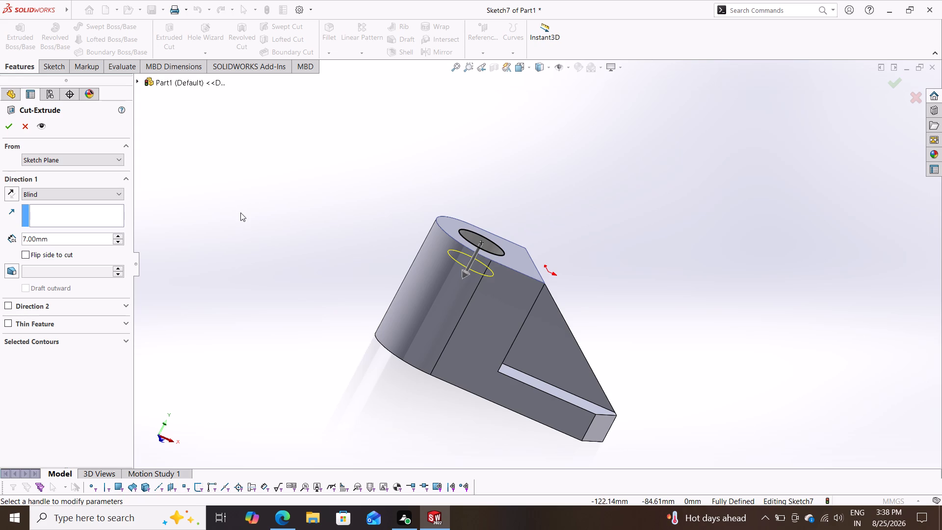
Set the hole cut's Direction 1 end condition to Up To Next.
left_click(87, 193)
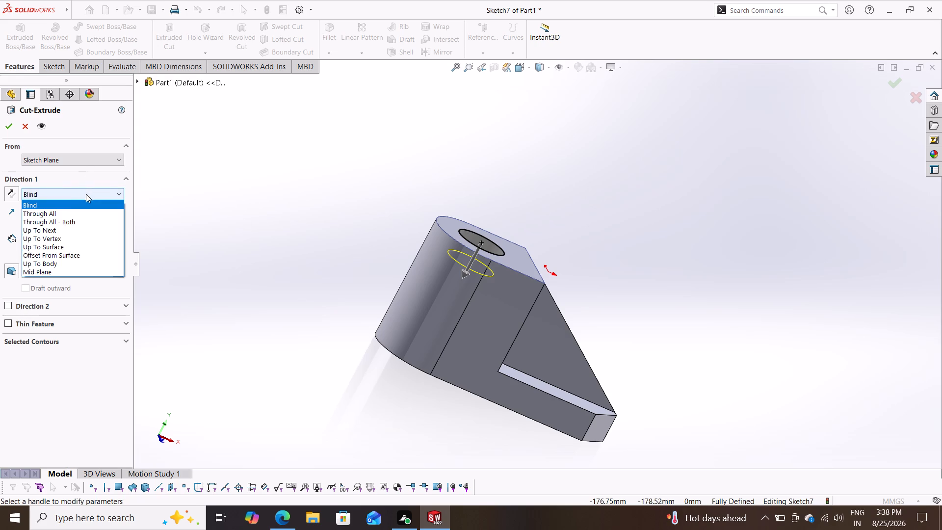
left_click(57, 232)
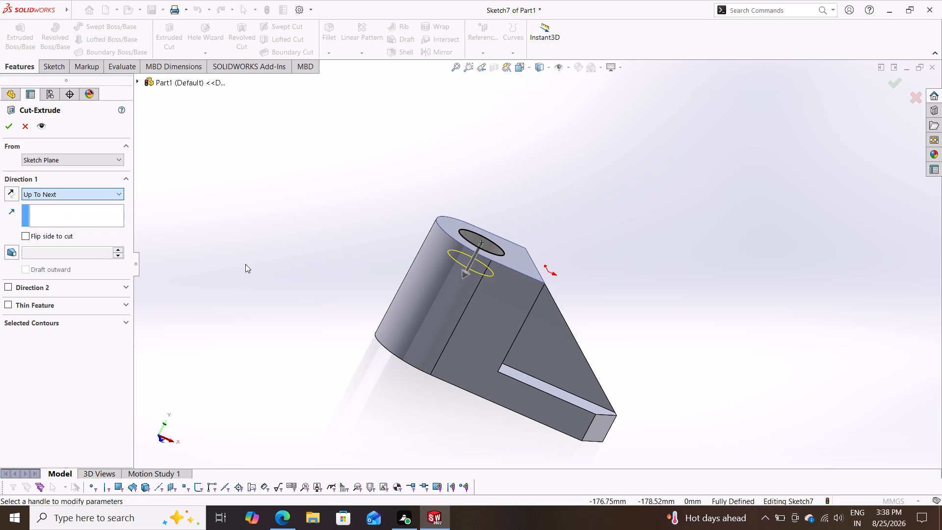
Examine the Up To Next cut preview from above, beneath the base and the rib side, following the hole through boss and base.
middle_click_drag(261, 292, 252, 302)
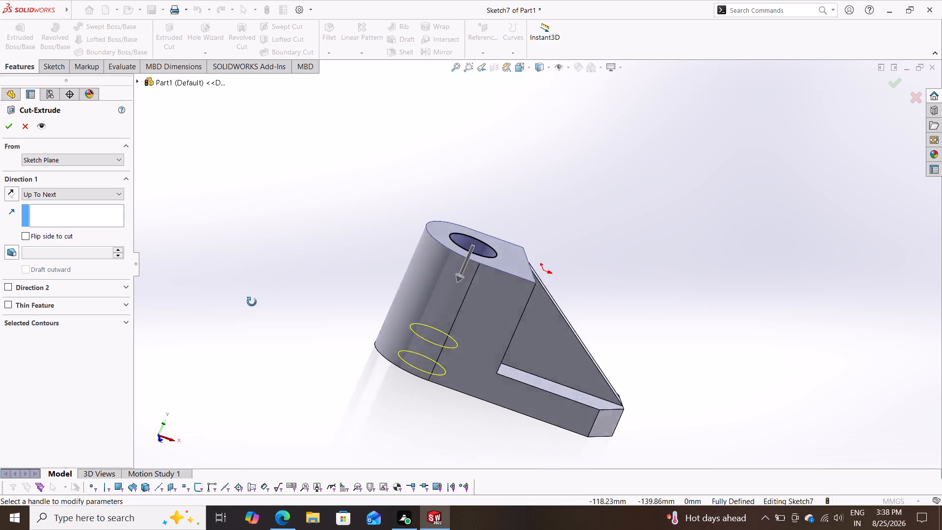
middle_click_drag(252, 302, 272, 408)
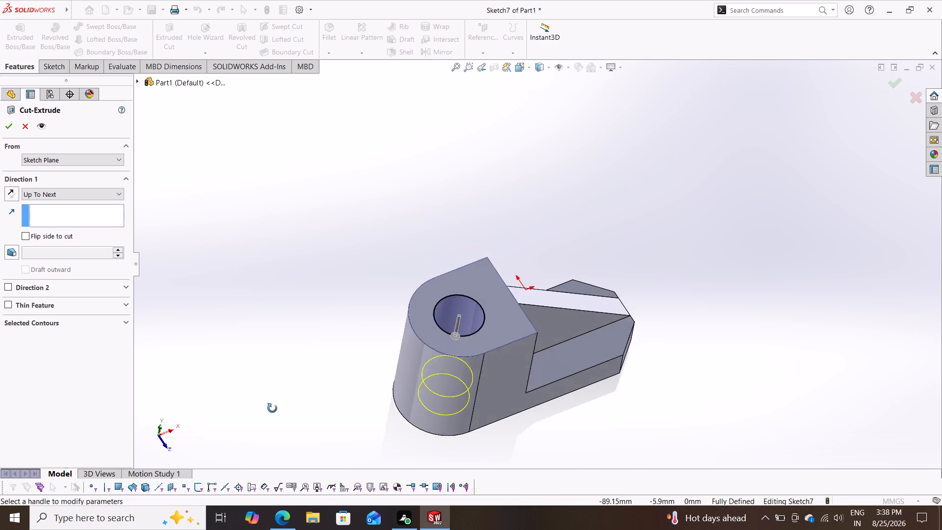
middle_click_drag(272, 408, 251, 429)
middle_click_drag(302, 305, 331, 347)
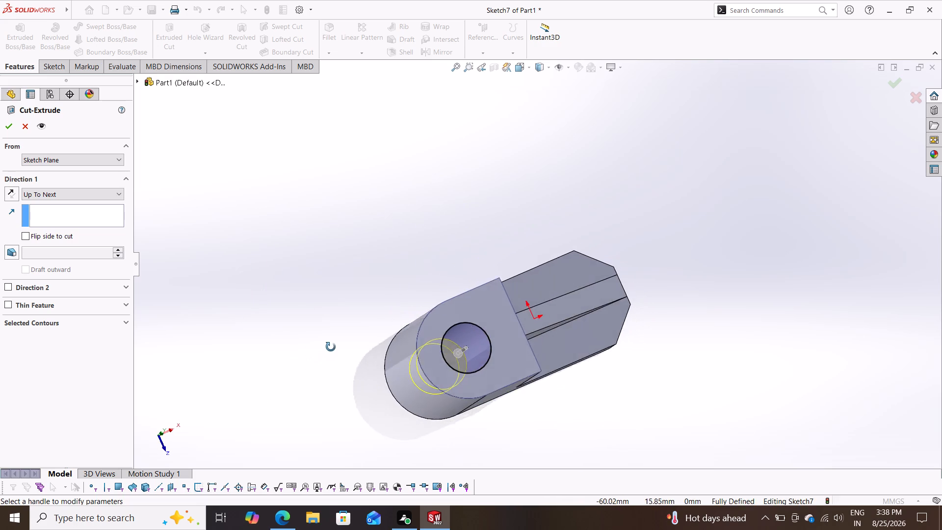
middle_click_drag(331, 347, 309, 259)
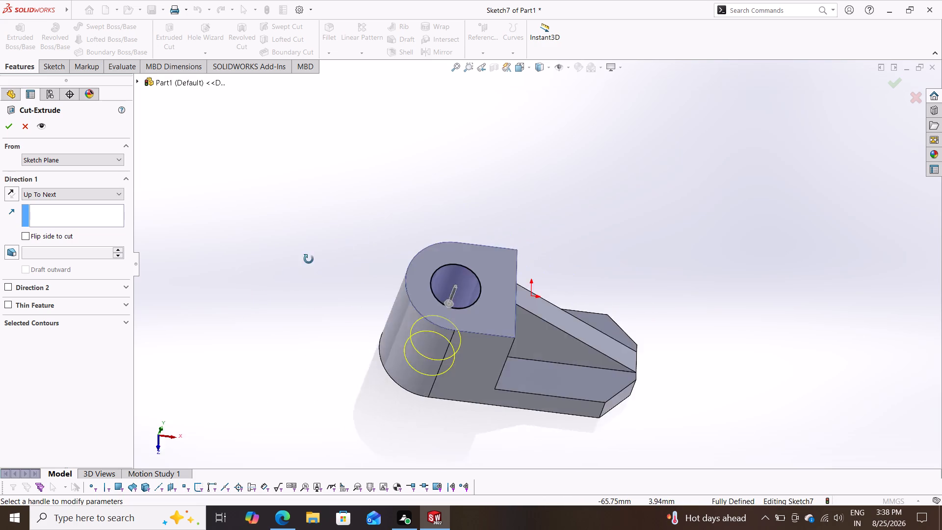
middle_click_drag(309, 259, 310, 308)
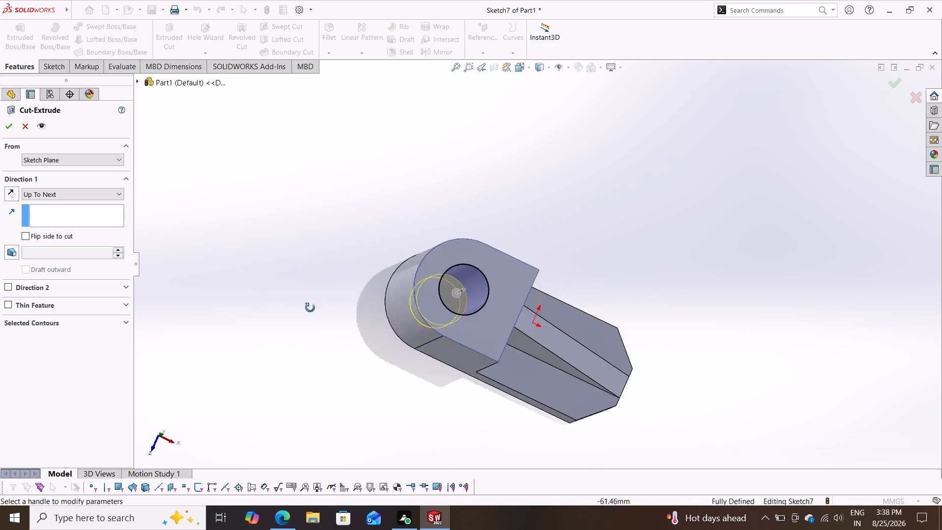
middle_click_drag(310, 308, 329, 181)
middle_click_drag(300, 285, 313, 143)
middle_click_drag(322, 291, 322, 280)
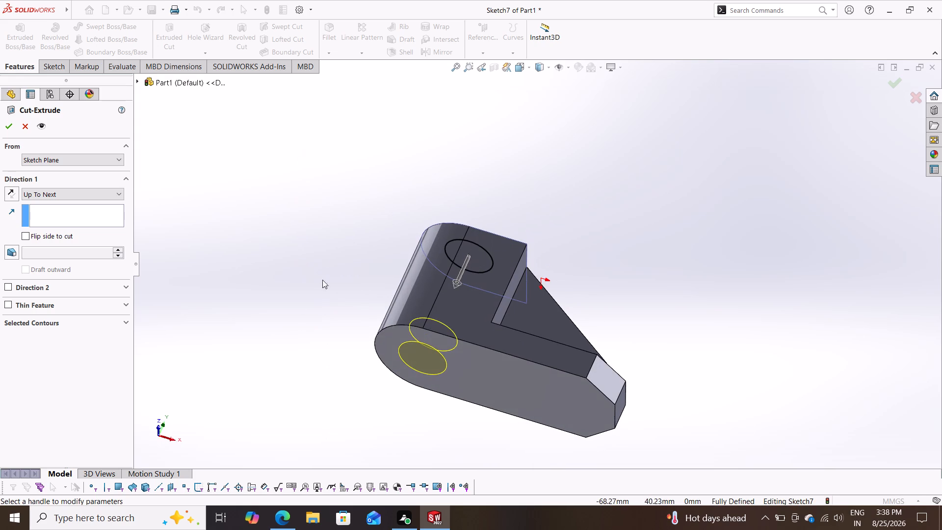
middle_click_drag(322, 280, 322, 331)
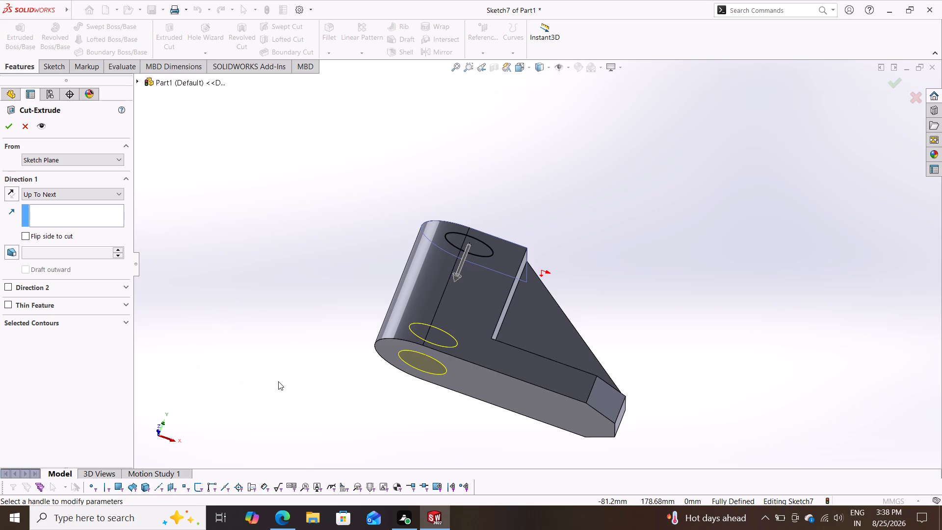
middle_click_drag(322, 297, 318, 341)
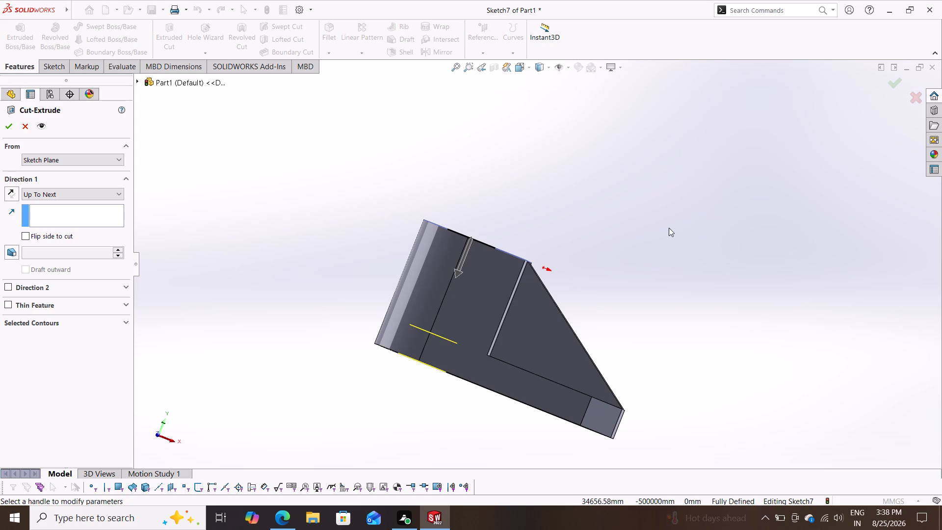
middle_click_drag(351, 225, 432, 230)
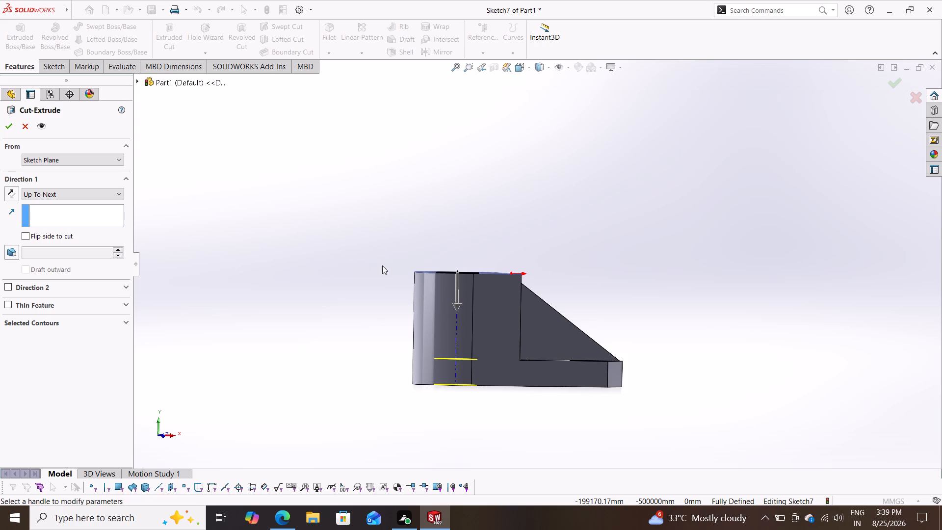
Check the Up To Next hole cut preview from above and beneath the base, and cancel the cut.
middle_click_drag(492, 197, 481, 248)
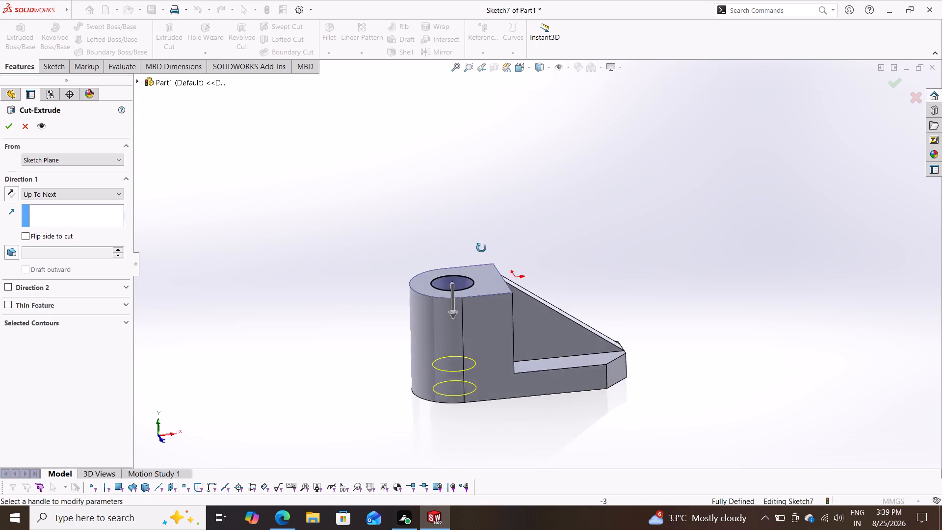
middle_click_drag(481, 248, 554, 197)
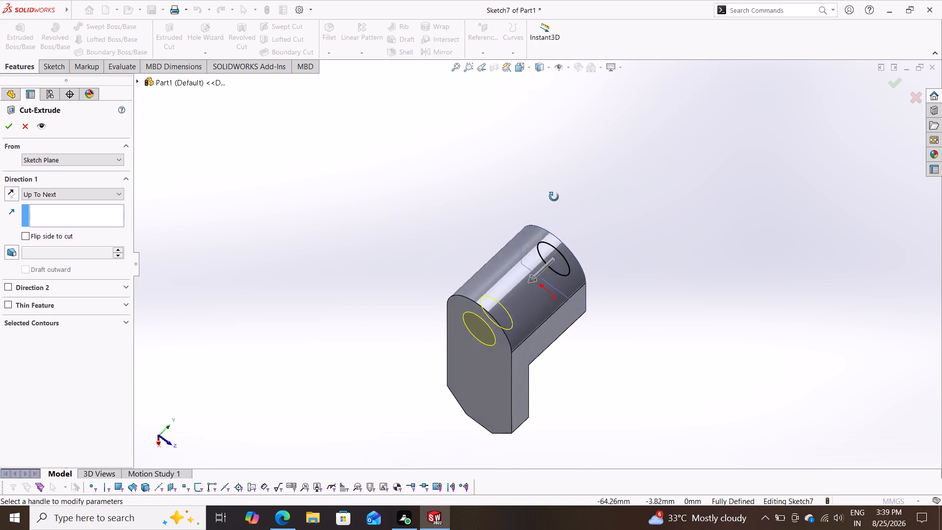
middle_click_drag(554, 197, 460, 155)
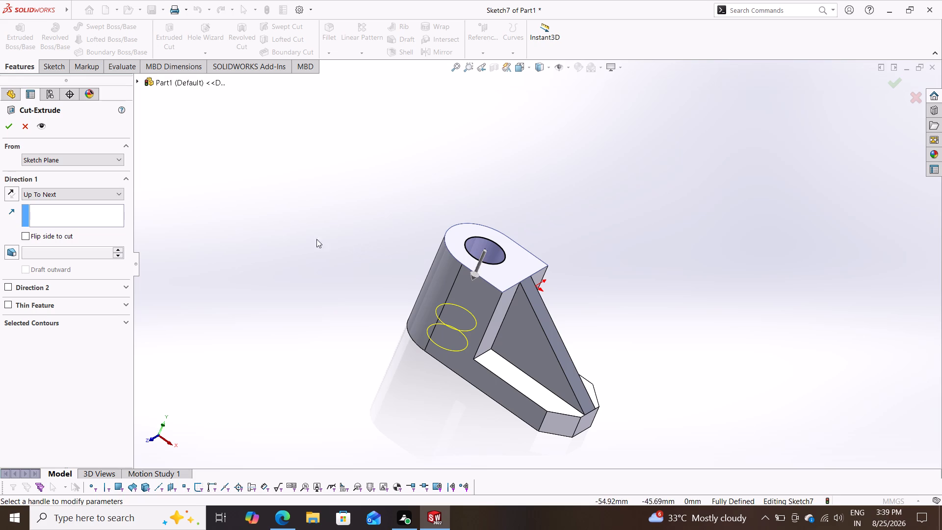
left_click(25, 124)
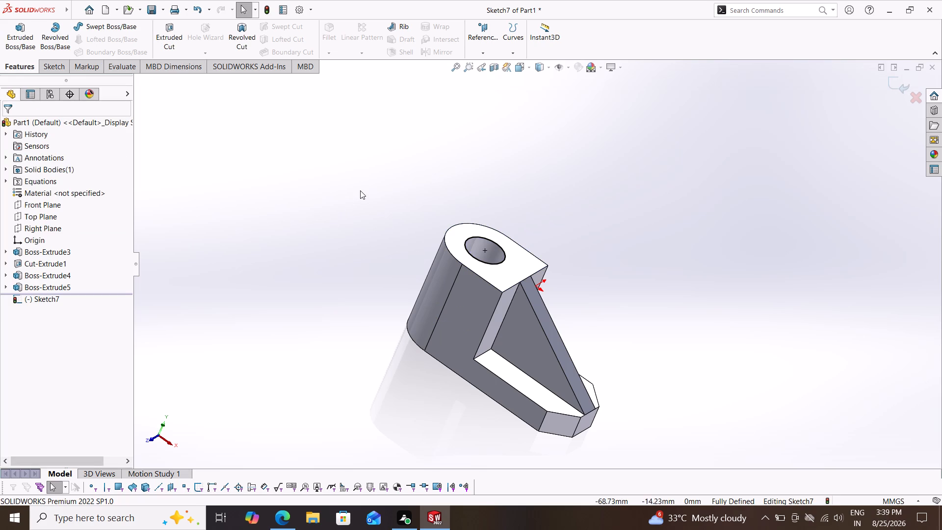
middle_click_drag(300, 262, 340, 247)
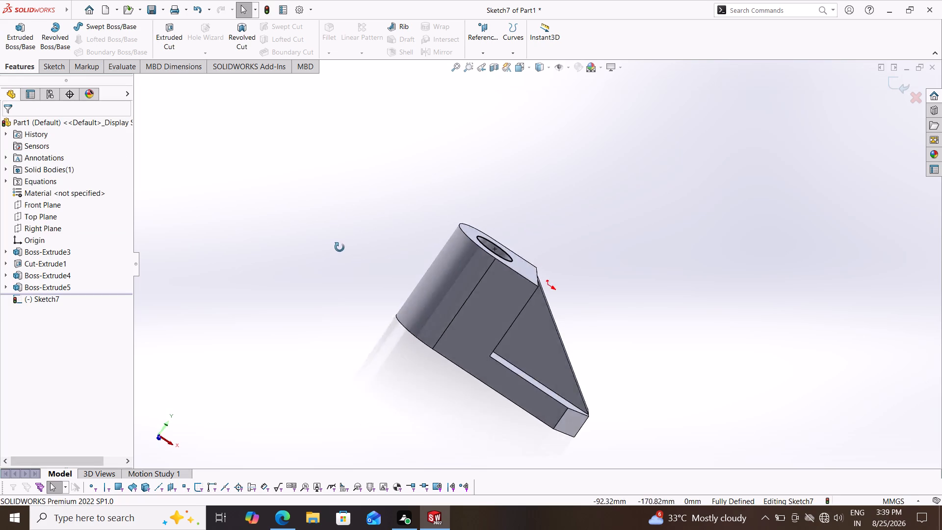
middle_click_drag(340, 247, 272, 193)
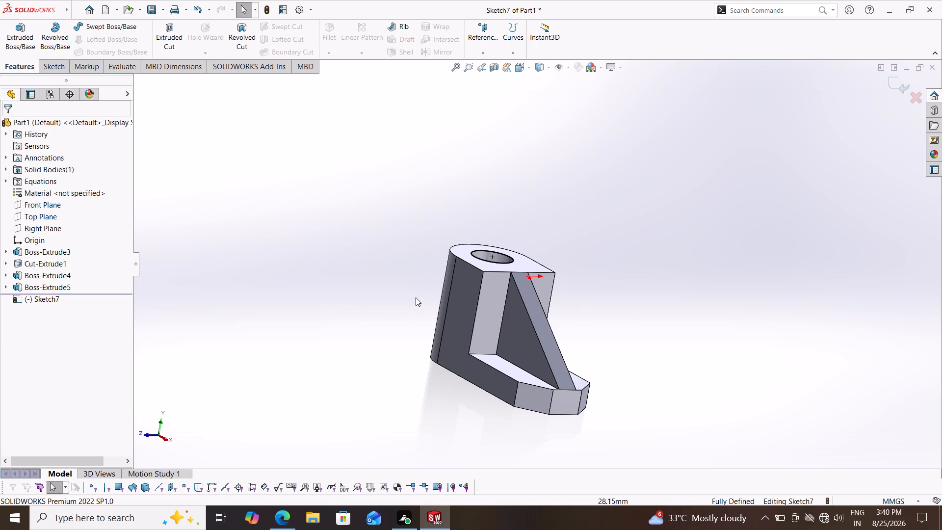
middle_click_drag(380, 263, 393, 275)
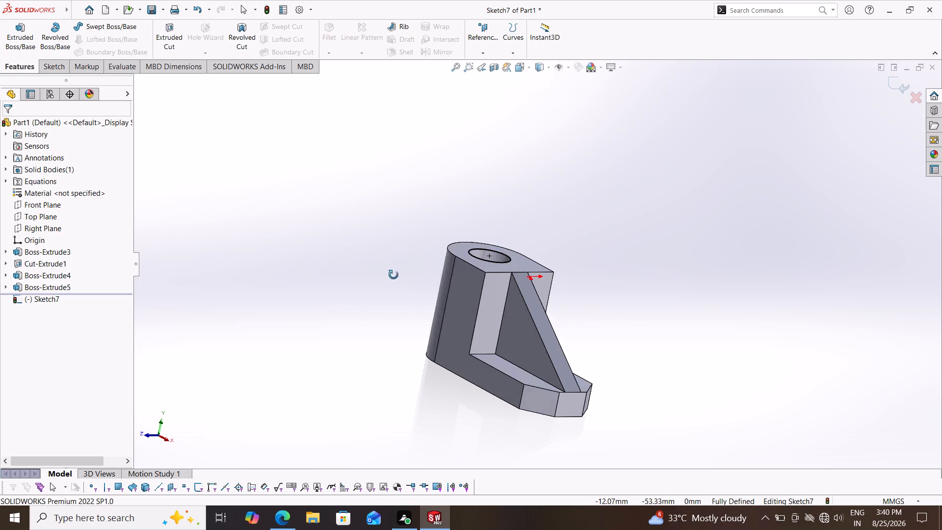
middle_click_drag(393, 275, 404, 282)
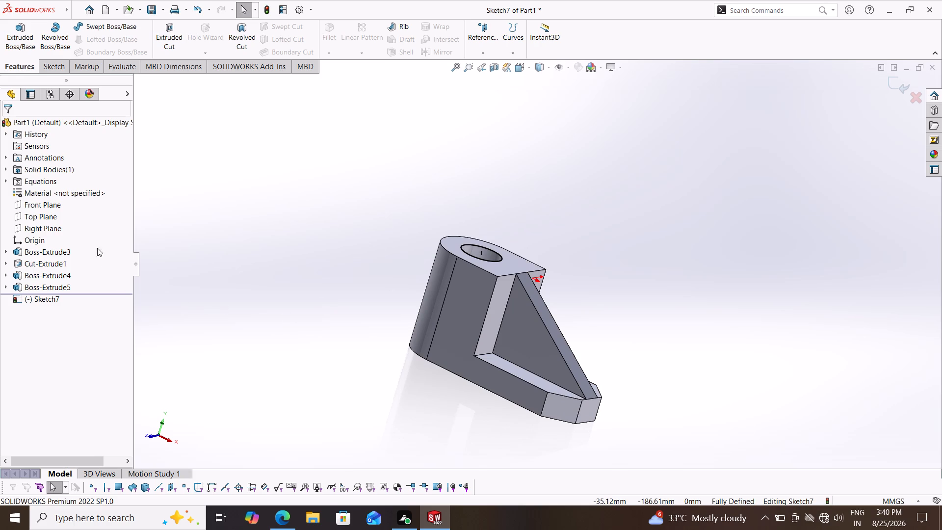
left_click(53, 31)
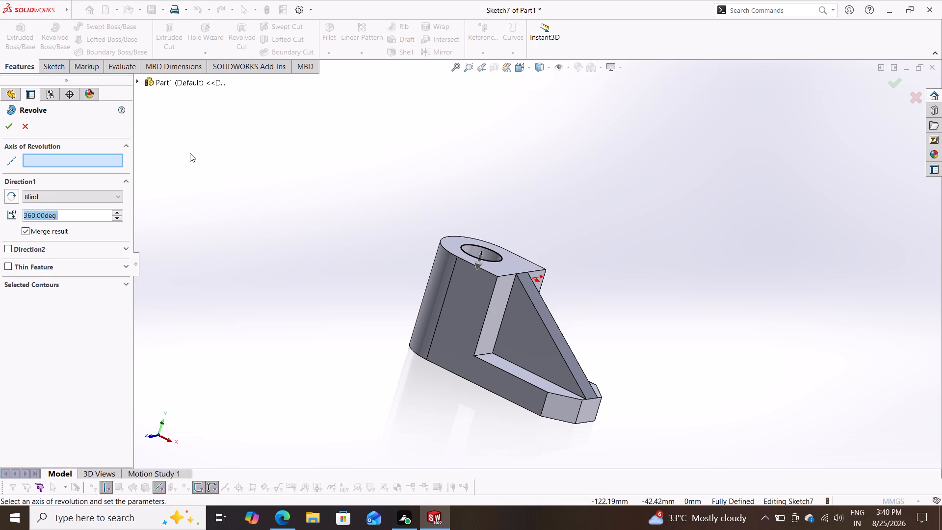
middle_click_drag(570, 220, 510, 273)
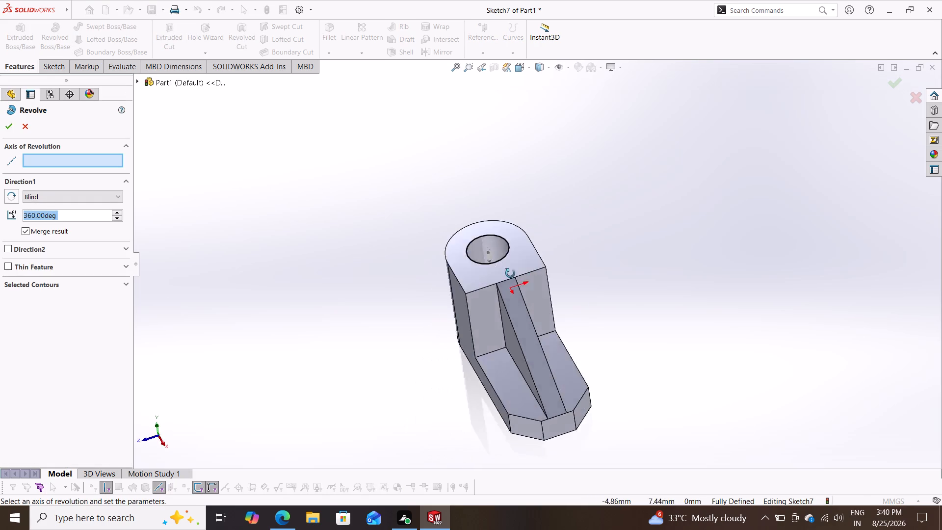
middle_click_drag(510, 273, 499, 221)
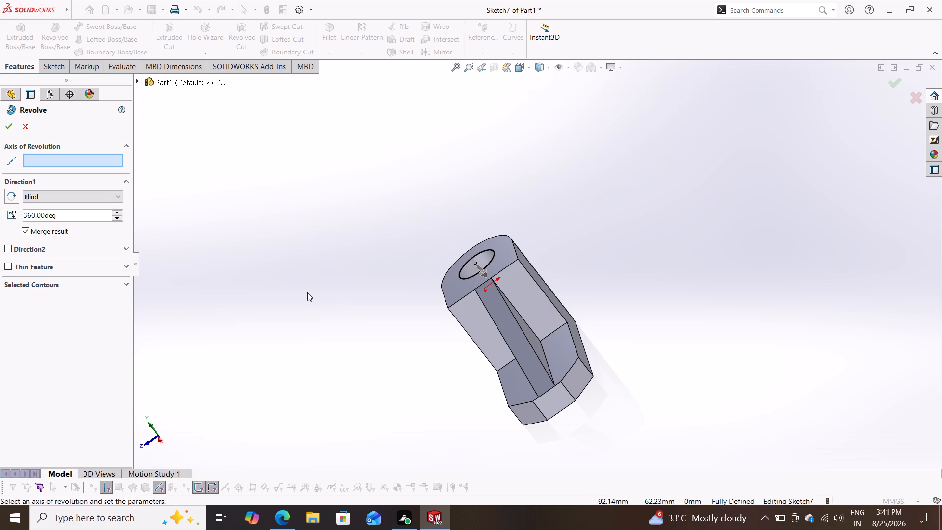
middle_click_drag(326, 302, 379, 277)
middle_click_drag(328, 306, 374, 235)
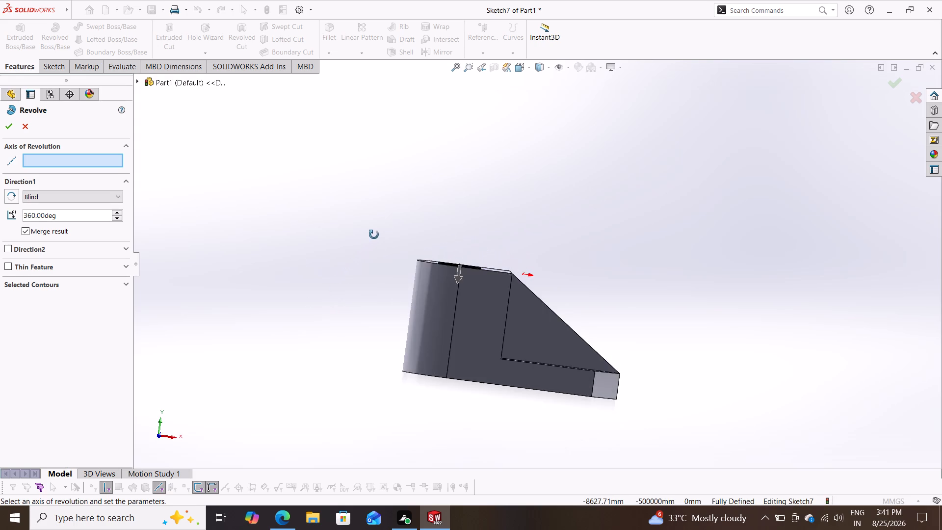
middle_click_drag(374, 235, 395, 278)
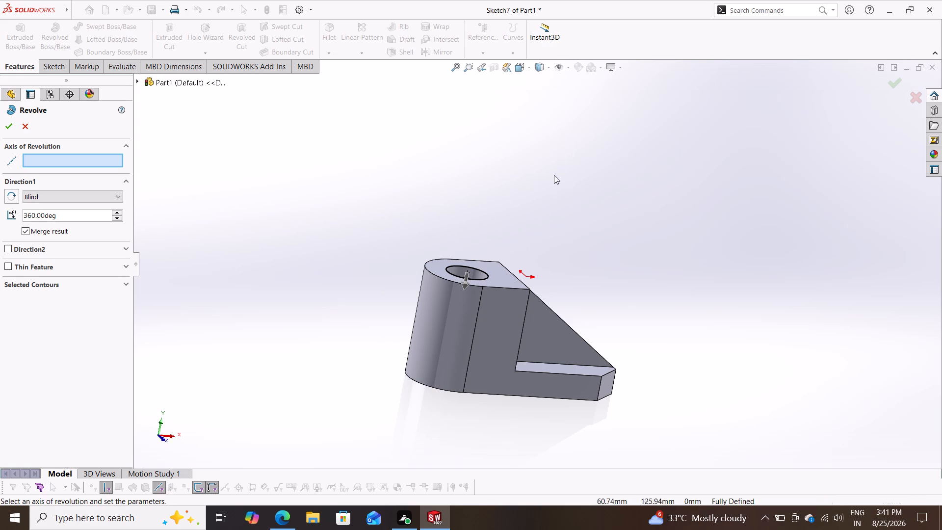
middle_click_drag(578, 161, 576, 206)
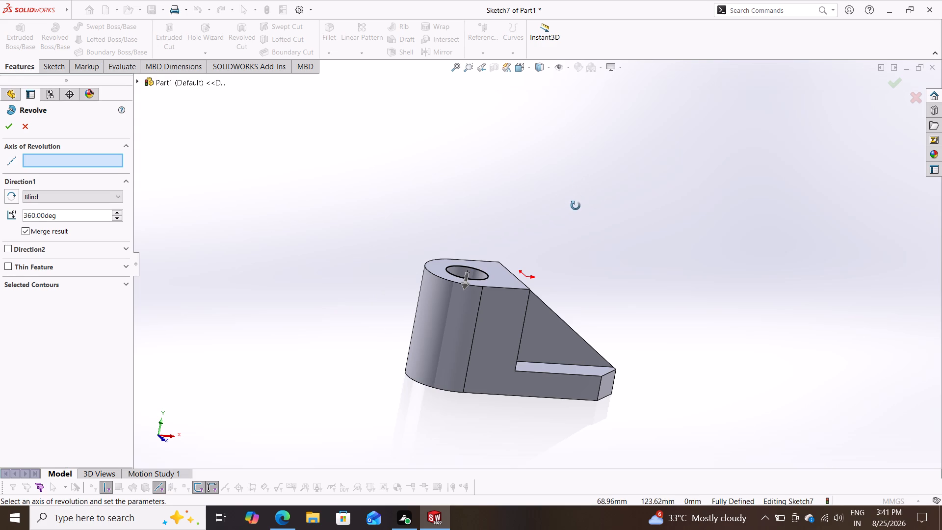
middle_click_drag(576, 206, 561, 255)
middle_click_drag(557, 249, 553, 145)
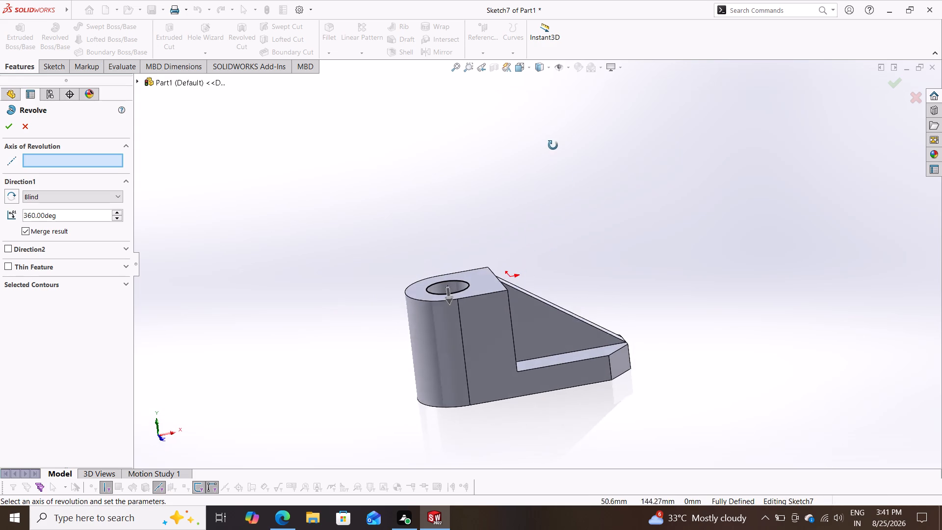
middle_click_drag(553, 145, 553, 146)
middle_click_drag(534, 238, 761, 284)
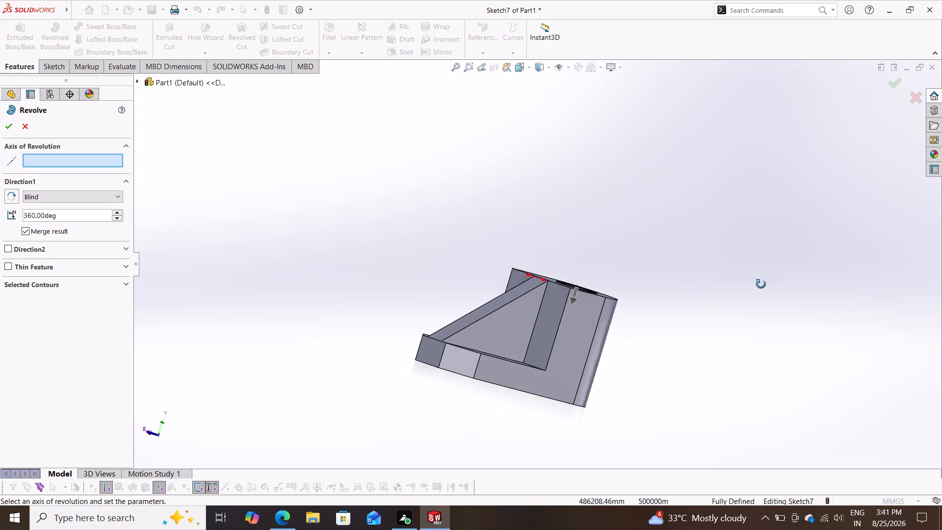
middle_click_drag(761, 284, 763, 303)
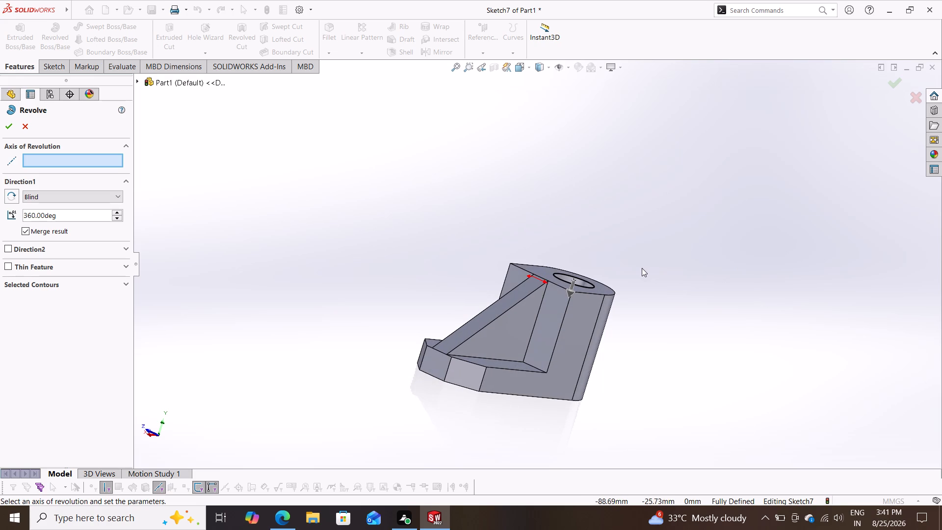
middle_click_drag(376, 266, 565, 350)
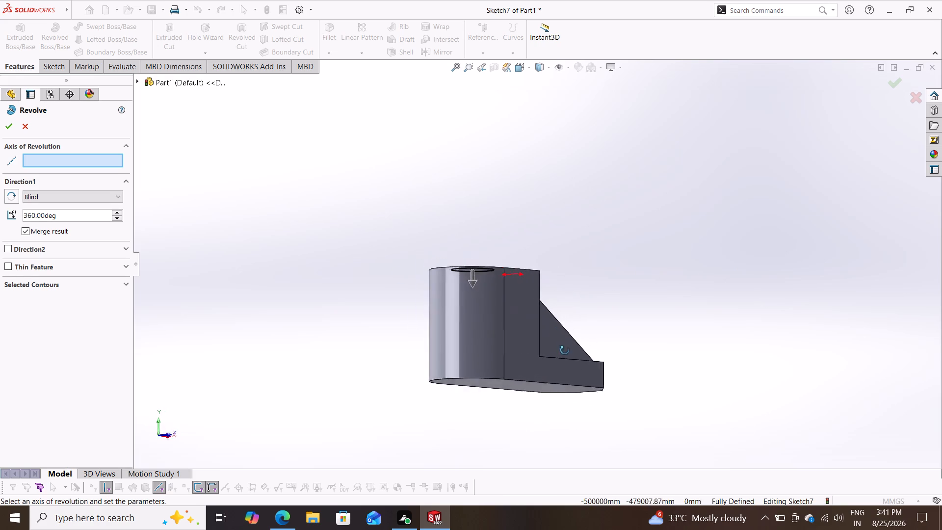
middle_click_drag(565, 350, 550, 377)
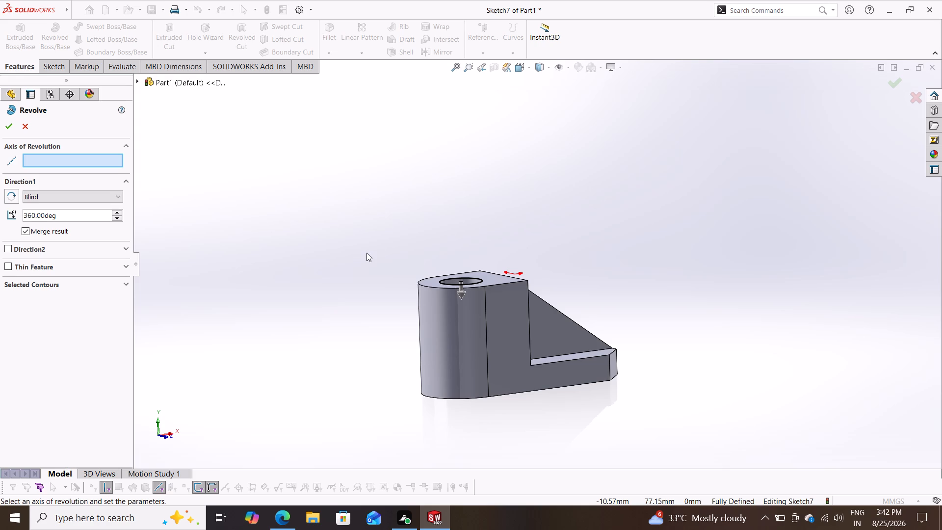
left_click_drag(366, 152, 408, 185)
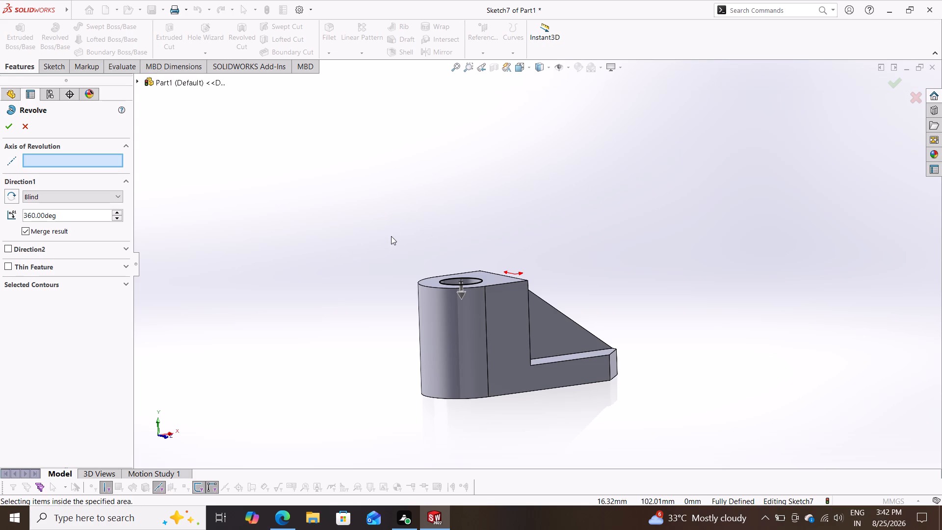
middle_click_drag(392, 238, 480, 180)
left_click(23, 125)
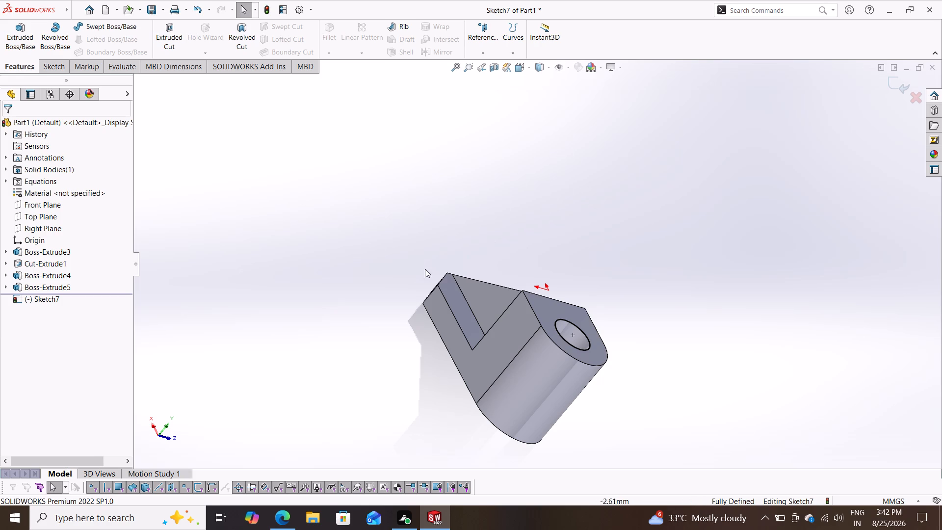
Extrude-cut the hole circle on the boss's top face Through All, down through the boss and base.
middle_click_drag(393, 277, 484, 292)
middle_click_drag(408, 259, 471, 278)
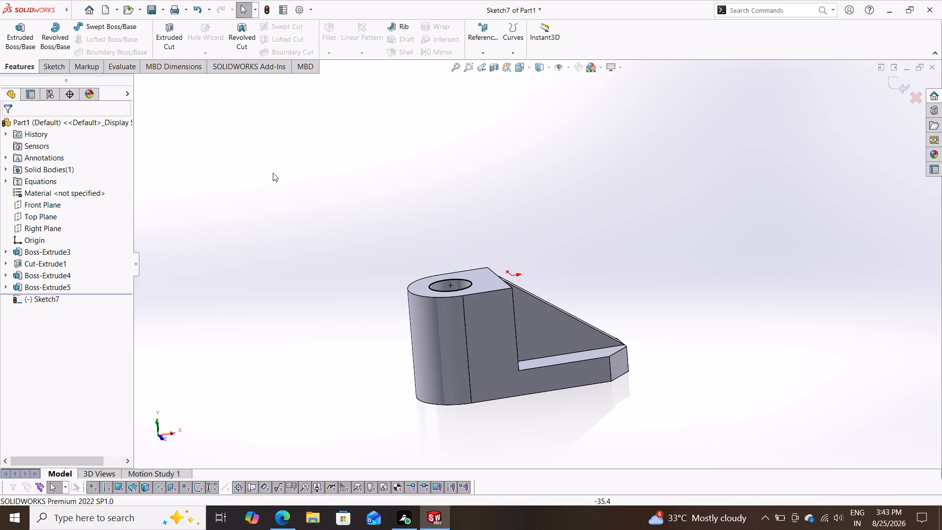
left_click(170, 34)
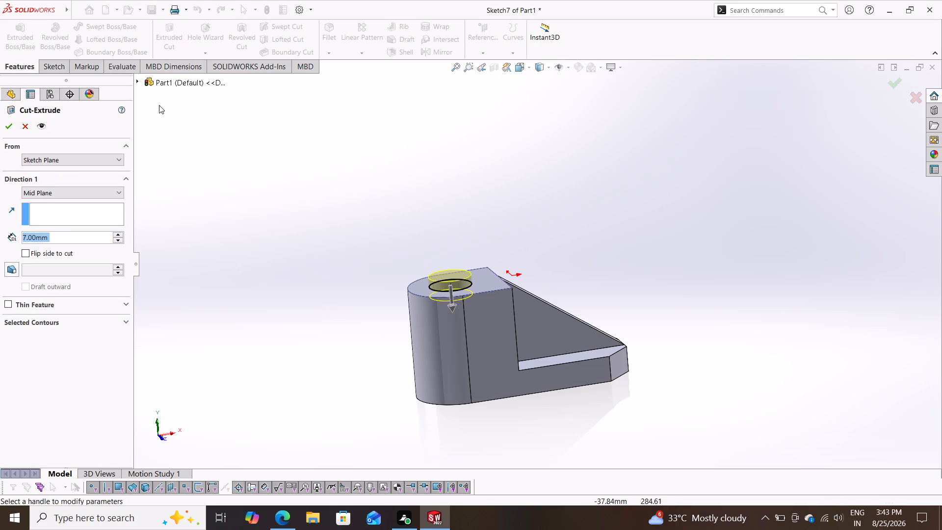
left_click(54, 189)
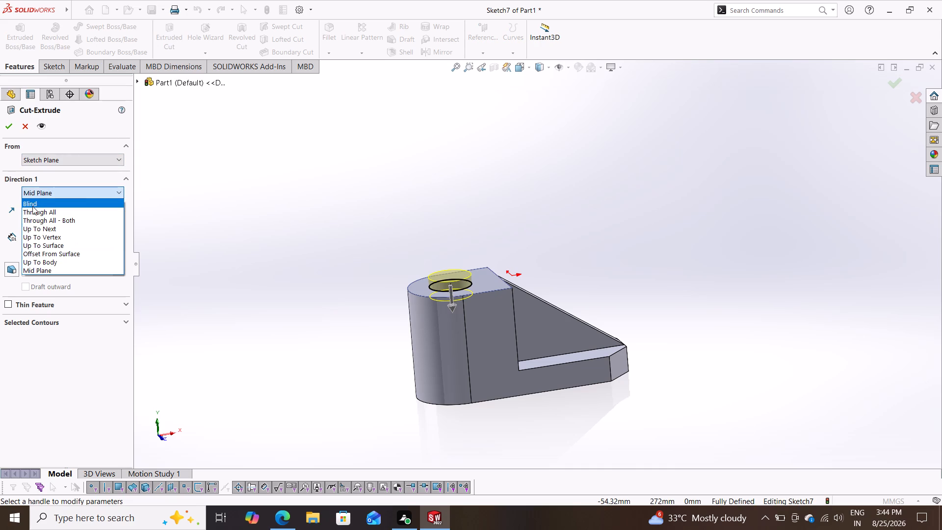
left_click(30, 210)
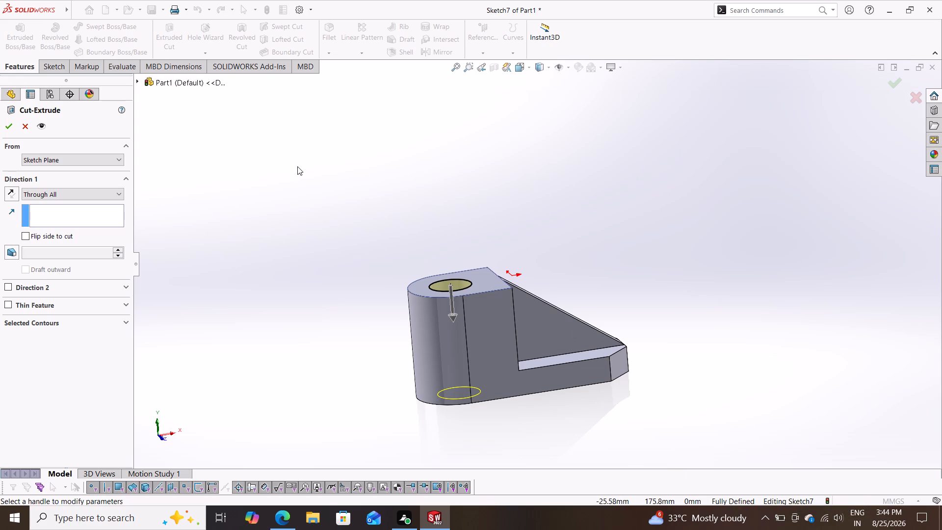
left_click_drag(8, 127, 11, 132)
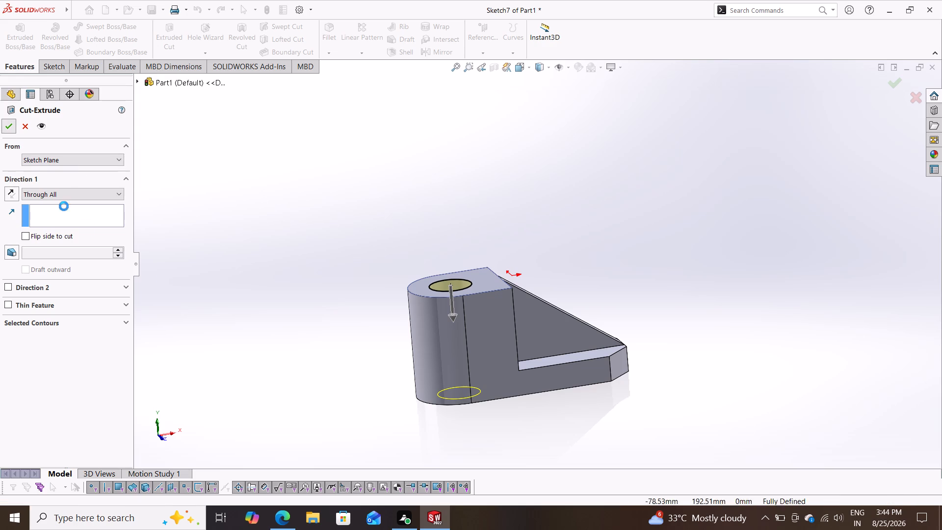
middle_click_drag(256, 265, 312, 138)
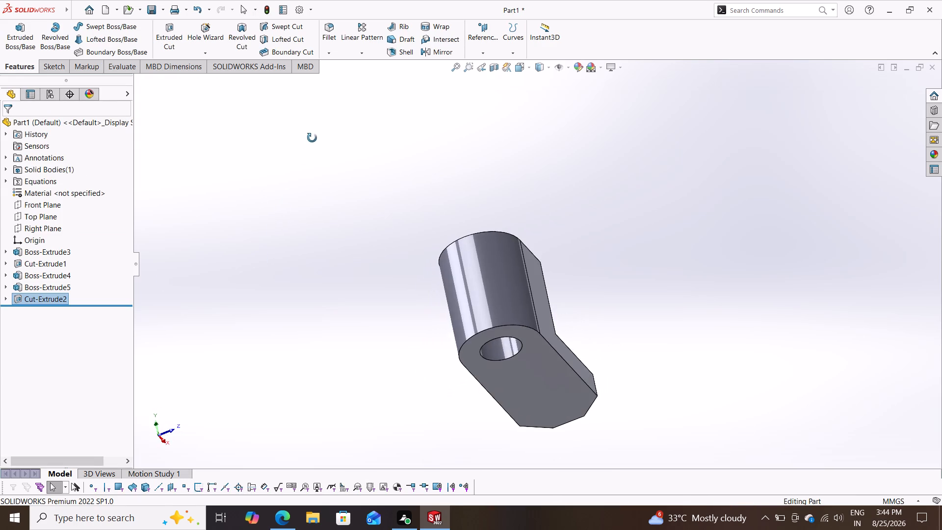
middle_click_drag(312, 138, 254, 345)
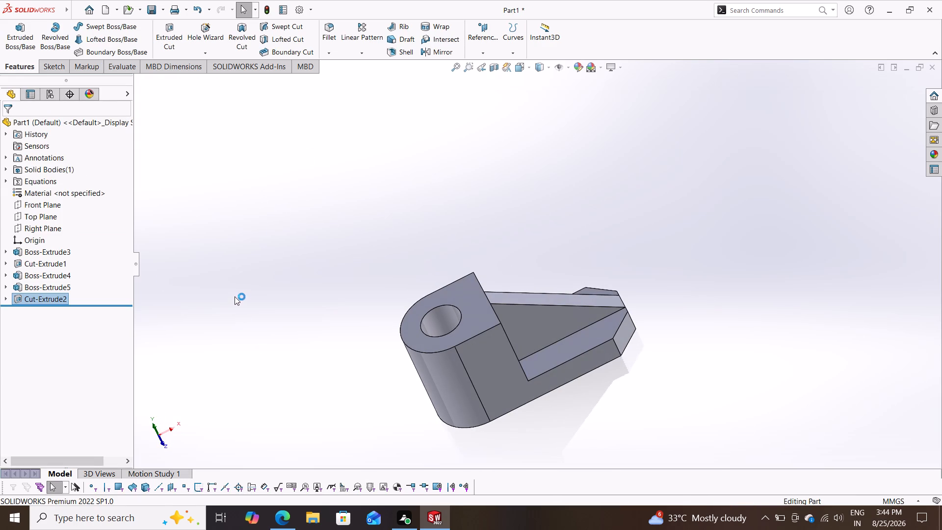
middle_click_drag(314, 243, 583, 295)
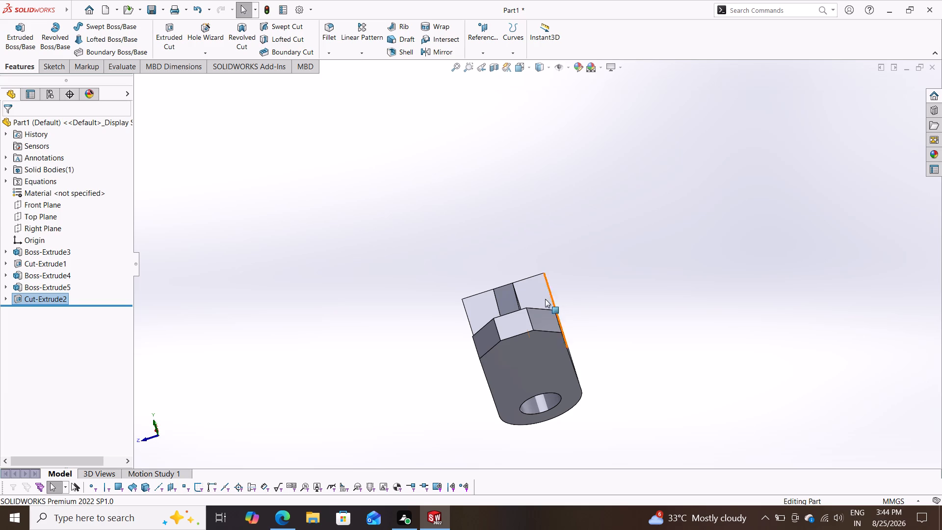
middle_click_drag(333, 312, 451, 299)
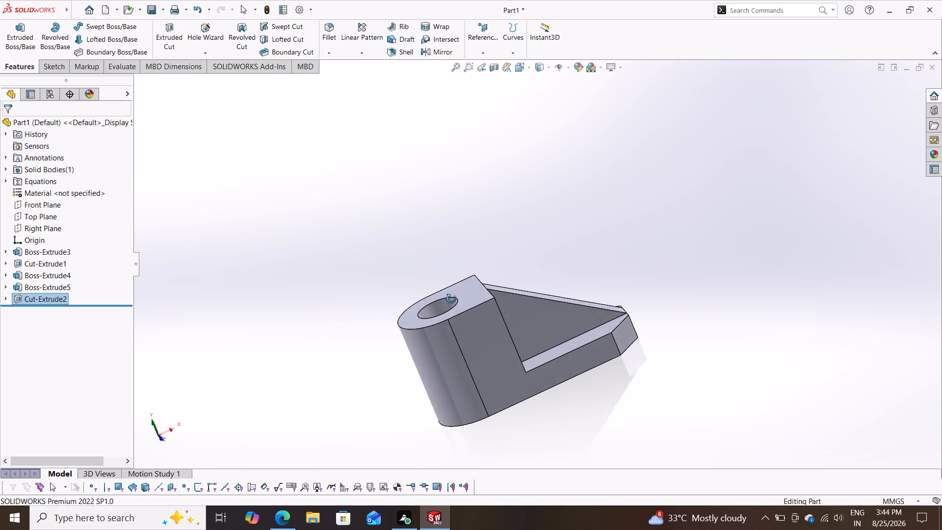
middle_click_drag(451, 299, 459, 289)
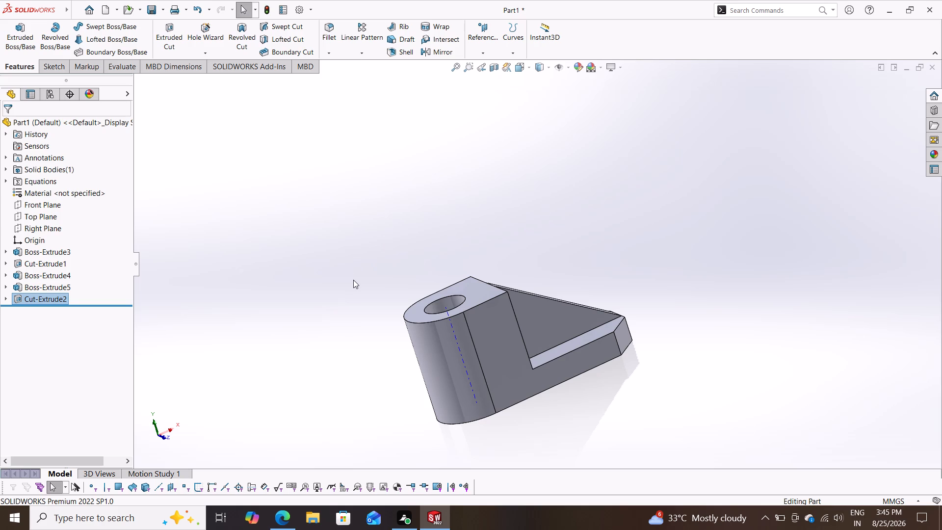
Open the part's material library and examine 1023 Carbon Steel Sheet, 201 Annealed Stainless Steel, A286 Iron Base Superalloy and AISI 1015 Cold Drawn steel.
right_click(43, 194)
left_click(57, 204)
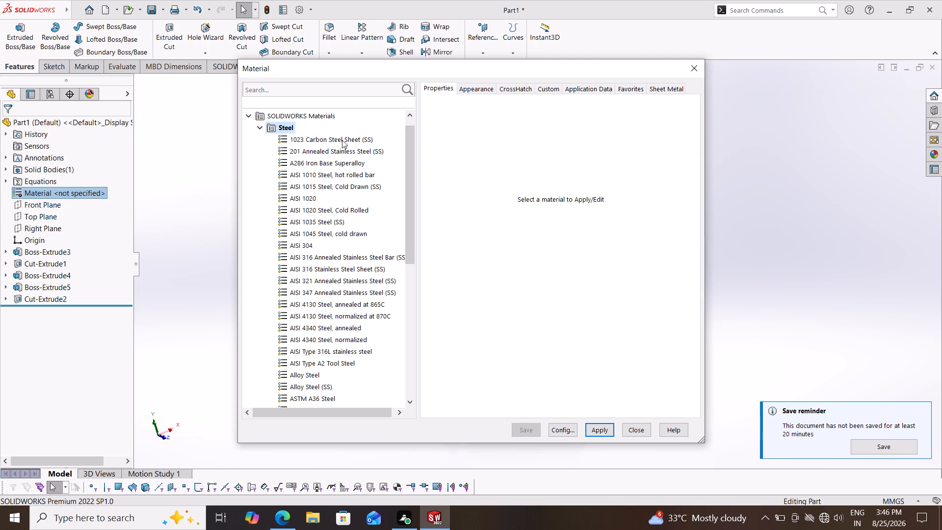
left_click(312, 141)
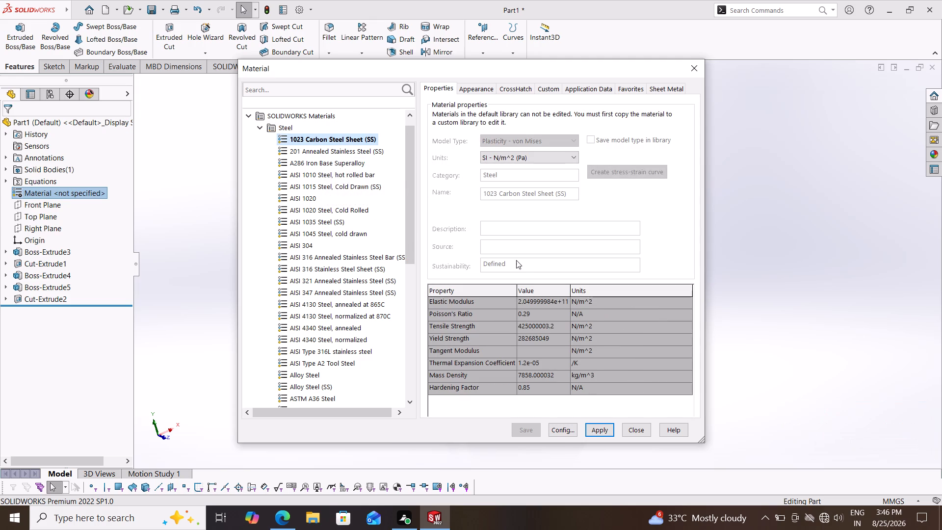
scroll(520, 266, "down", 1)
left_click(335, 150)
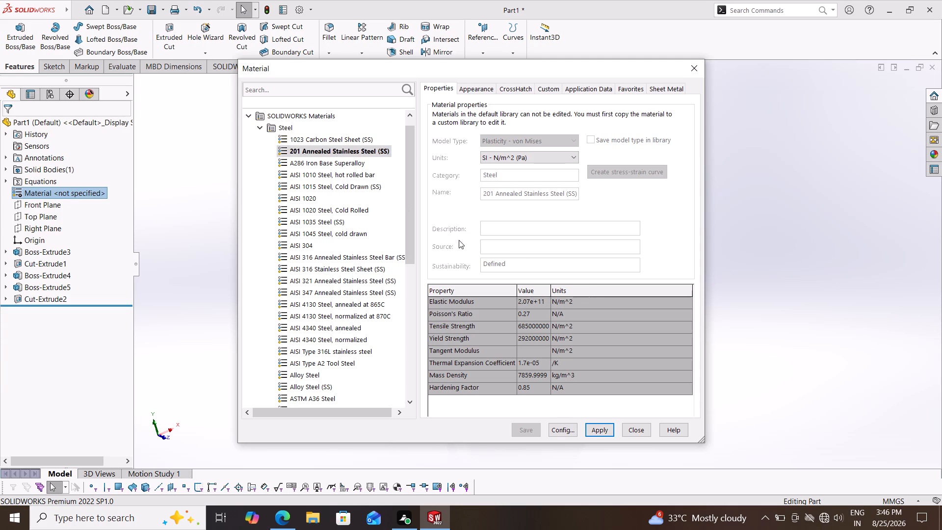
left_click(543, 159)
left_click(543, 159)
scroll(643, 399, "down", 1)
right_click(643, 399)
scroll(643, 399, "down", 3)
left_click(312, 165)
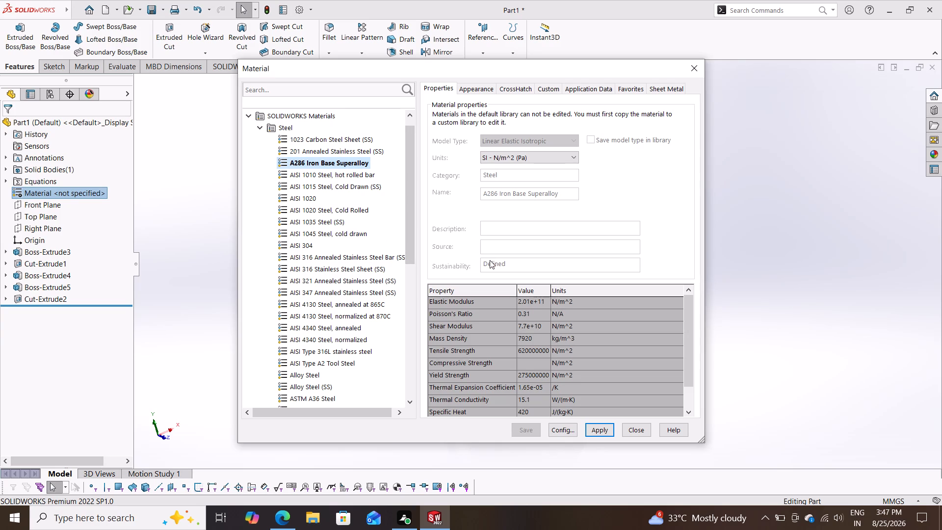
left_click(355, 184)
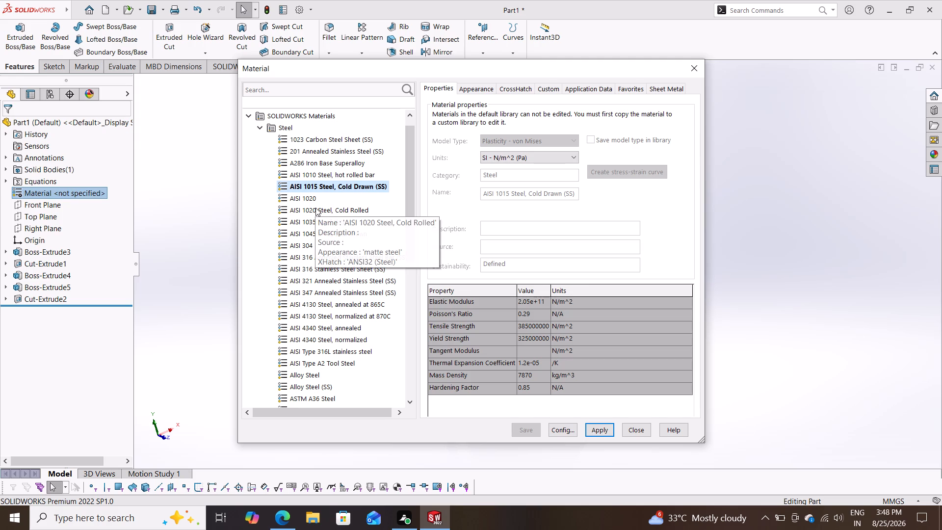
Browse the remaining steels, the Iron category and the alloy categories, examining the properties of Malleable Cast Iron.
scroll(350, 220, "down", 2)
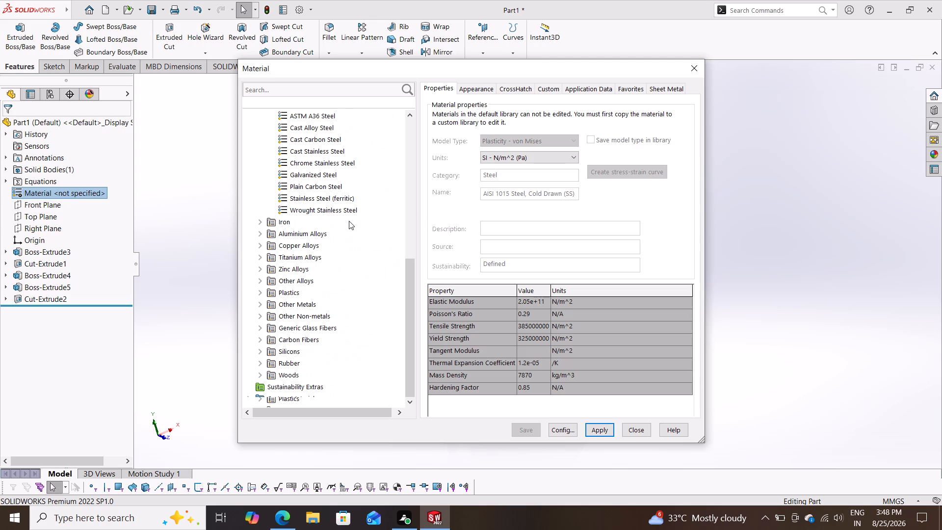
left_click(271, 227)
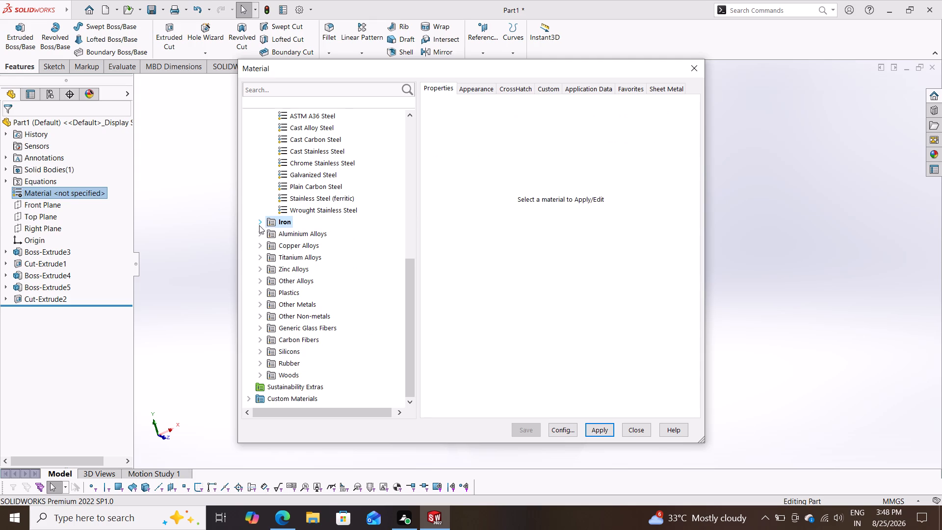
left_click(259, 225)
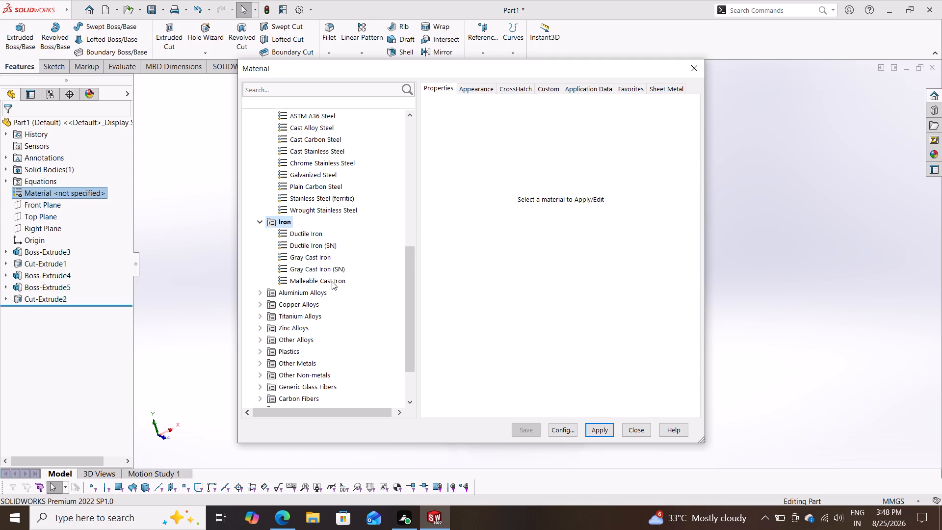
left_click(331, 281)
scroll(338, 245, "up", 3)
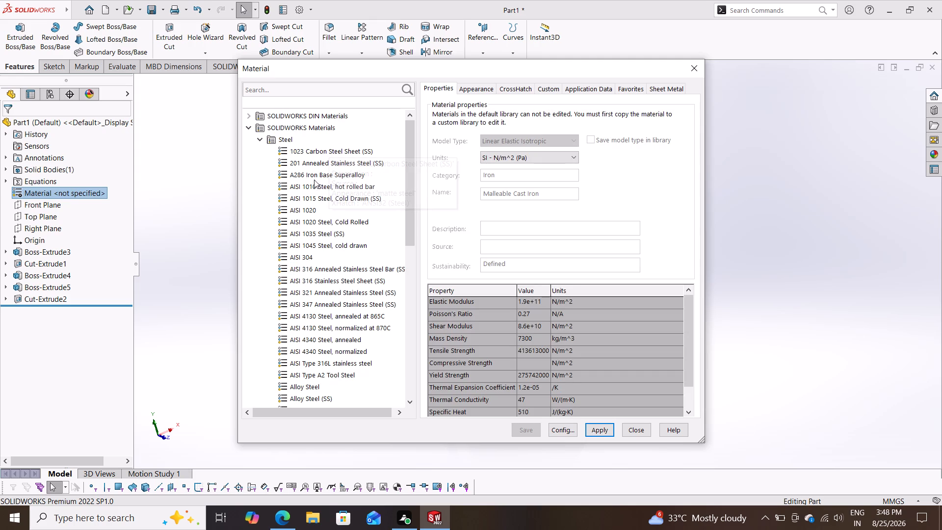
scroll(326, 200, "down", 1)
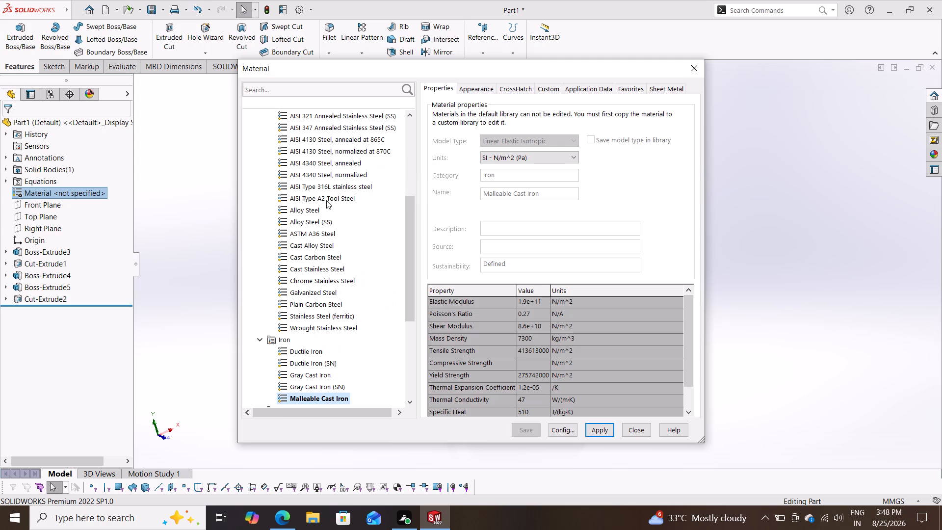
scroll(326, 200, "down", 2)
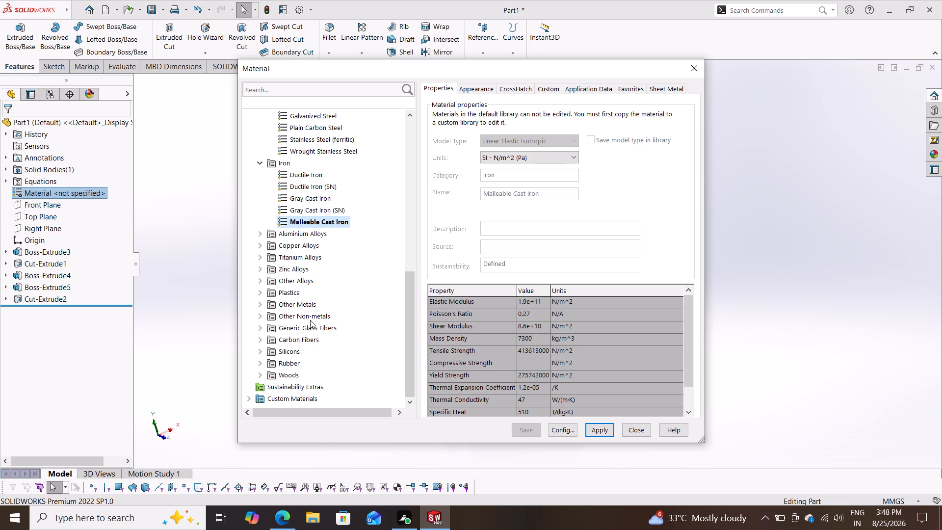
scroll(302, 285, "down", 3)
left_click(311, 258)
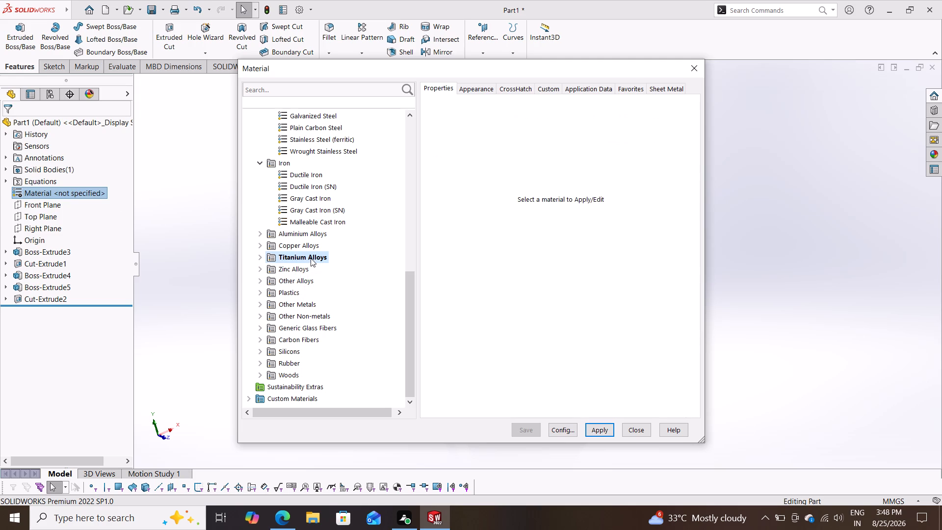
left_click(289, 269)
scroll(331, 224, "up", 5)
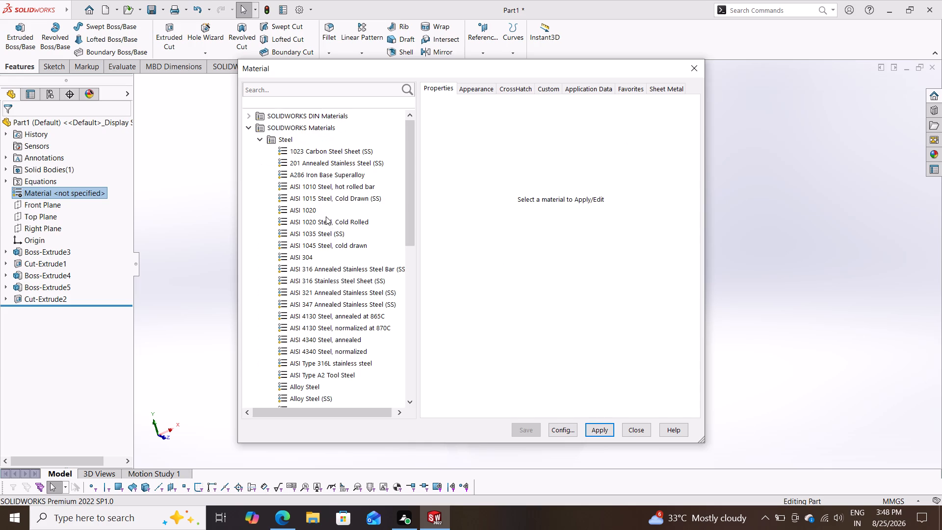
Examine the properties of AISI 316 Stainless Steel Sheet (SS) and look over the available material libraries.
left_click(251, 129)
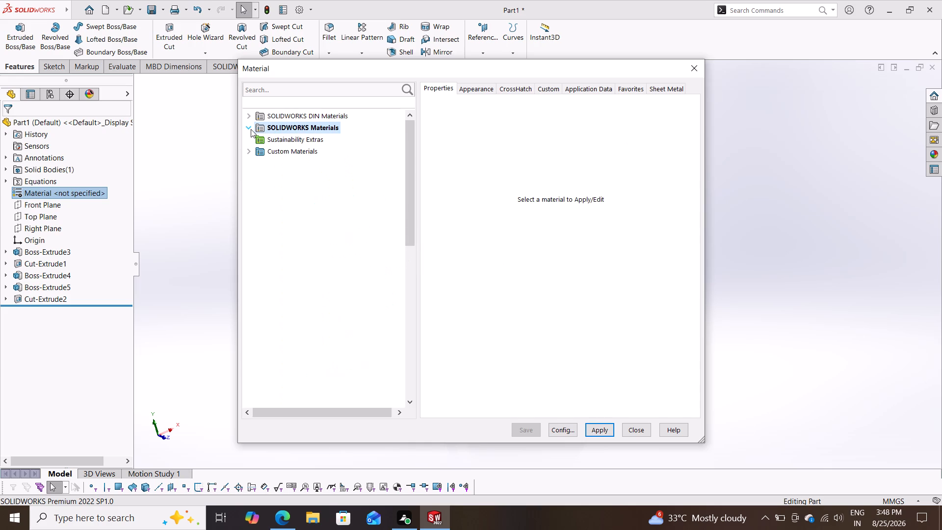
left_click(253, 132)
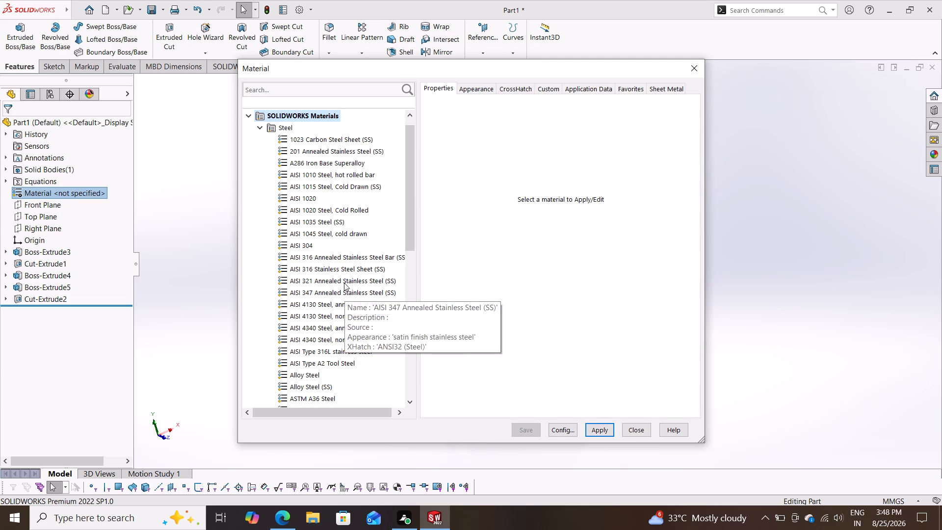
left_click(346, 266)
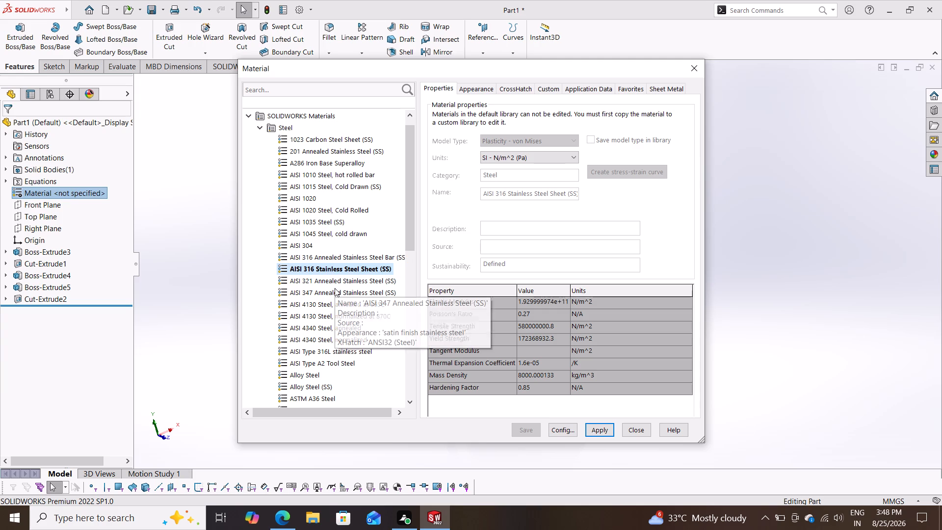
scroll(335, 288, "down", 2)
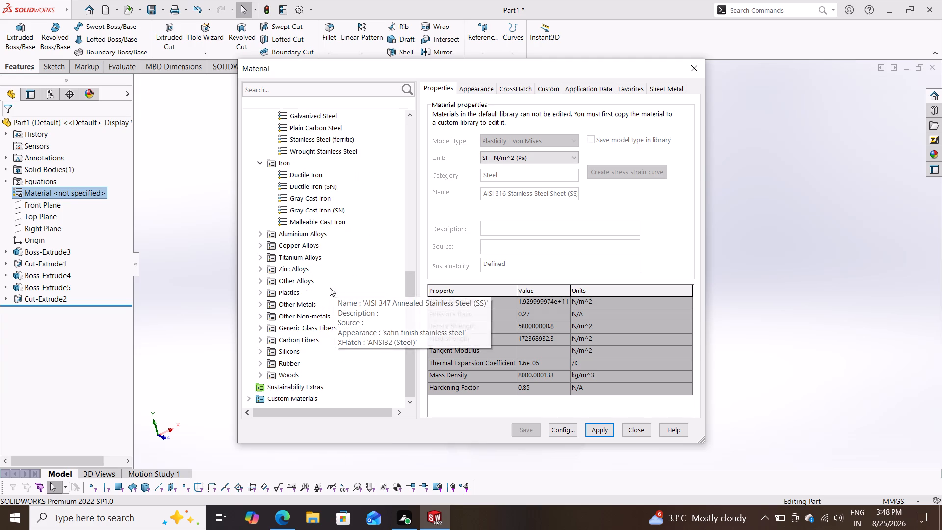
scroll(302, 229, "up", 2)
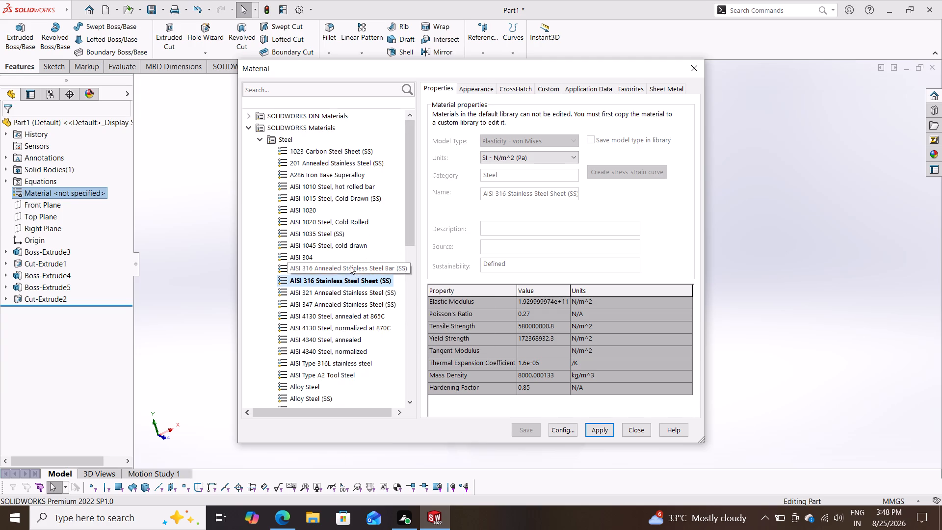
left_click(251, 128)
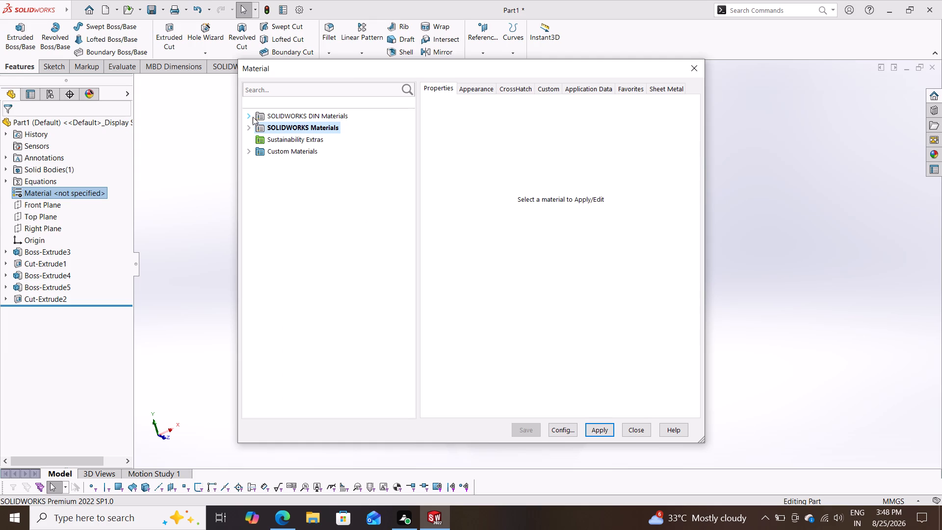
left_click(250, 116)
left_click(250, 116)
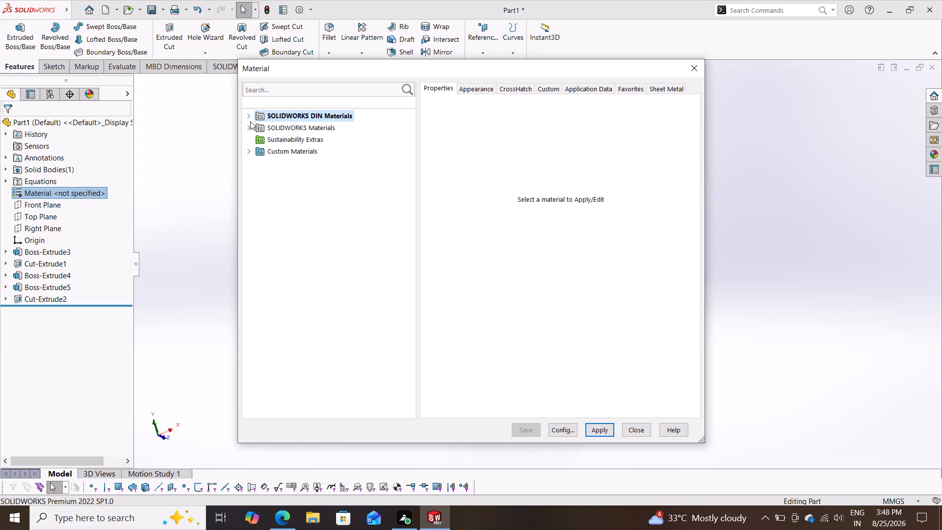
left_click(250, 123)
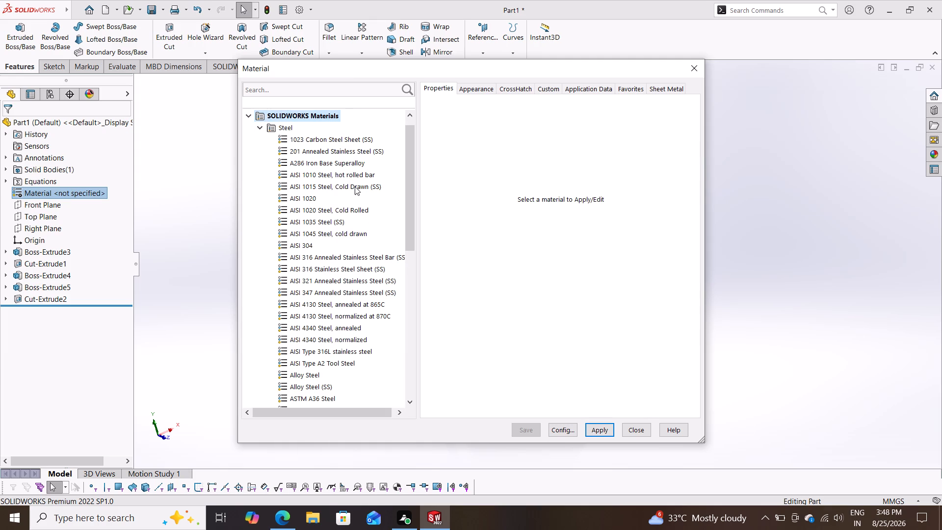
Apply Cast Stainless Steel from the SOLIDWORKS Materials Steel category to the part and close the material library.
scroll(354, 189, "down", 1)
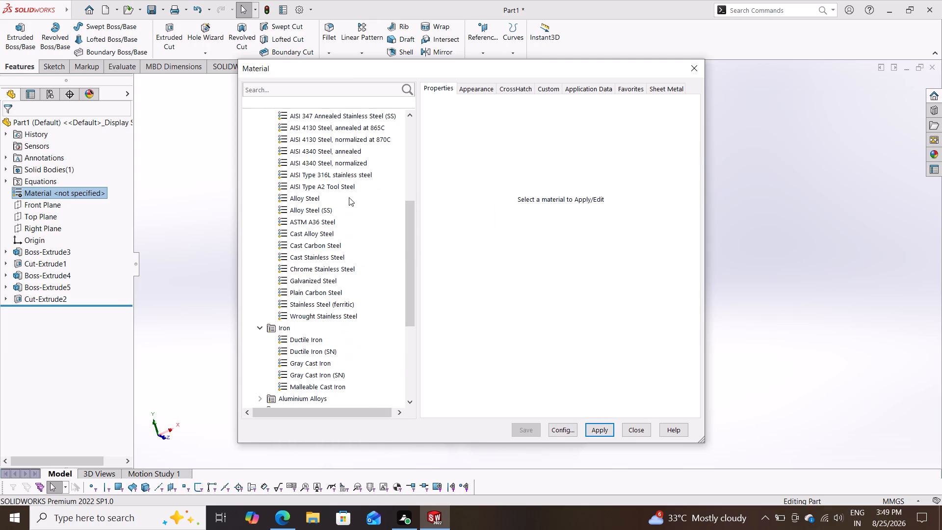
left_click(330, 257)
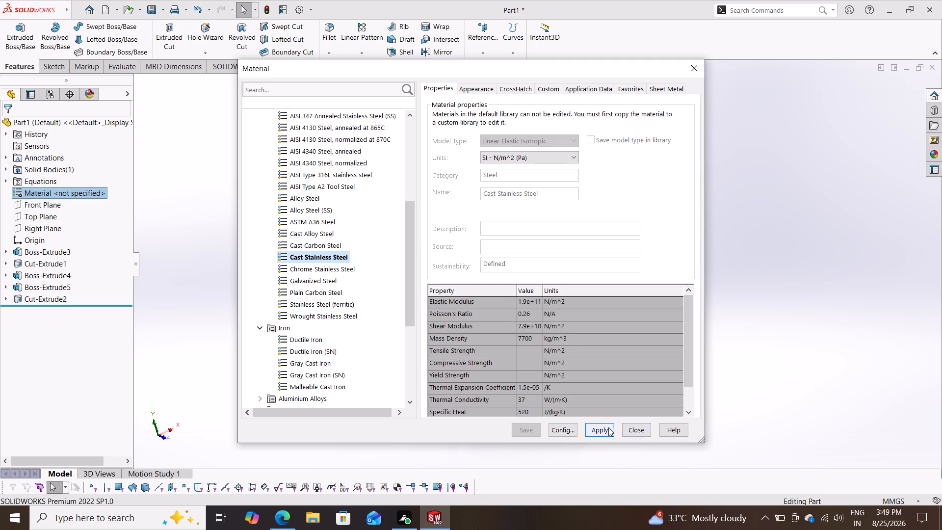
left_click(608, 427)
left_click(629, 428)
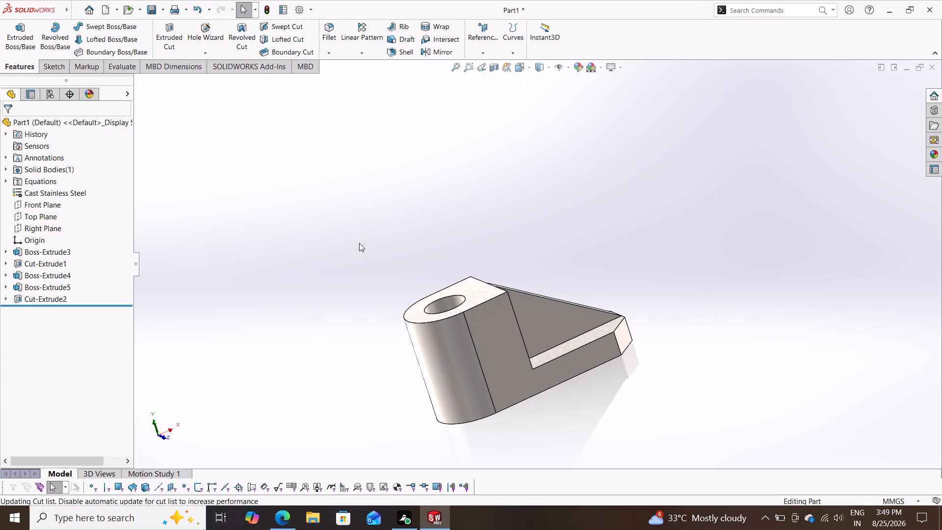
Change the part's material to Plain Carbon Steel.
middle_click_drag(359, 243, 684, 300)
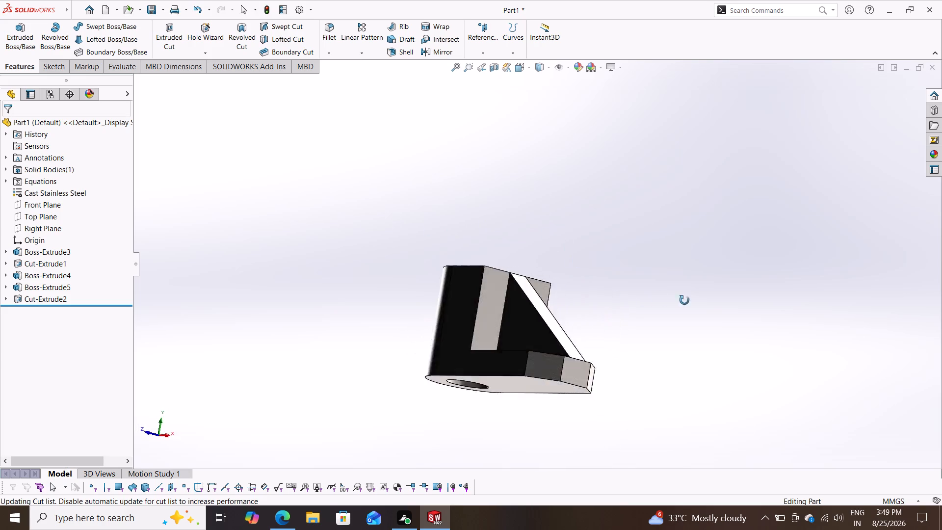
middle_click_drag(684, 300, 713, 335)
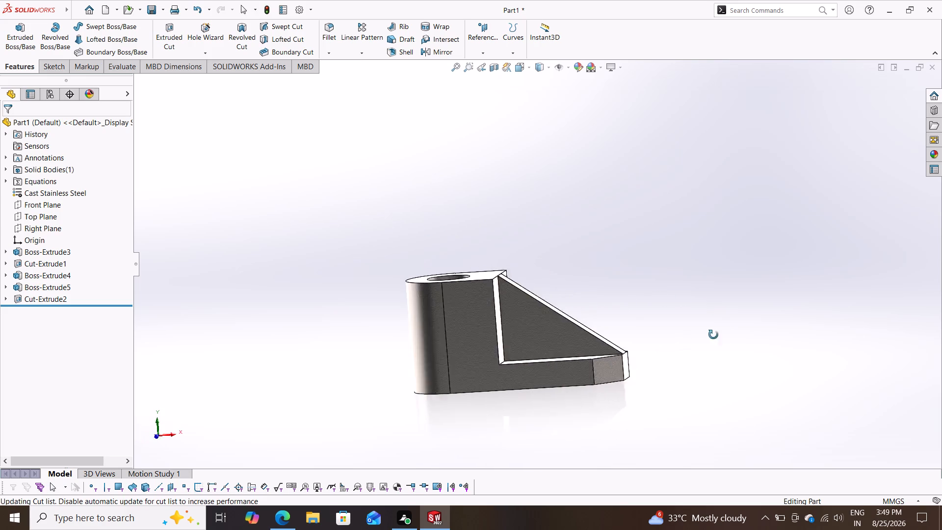
middle_click_drag(713, 335, 735, 333)
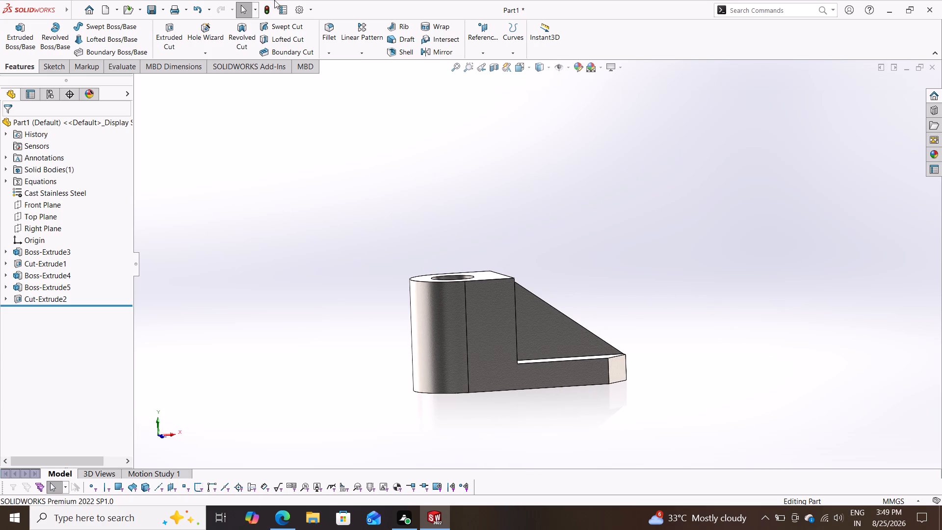
right_click(66, 190)
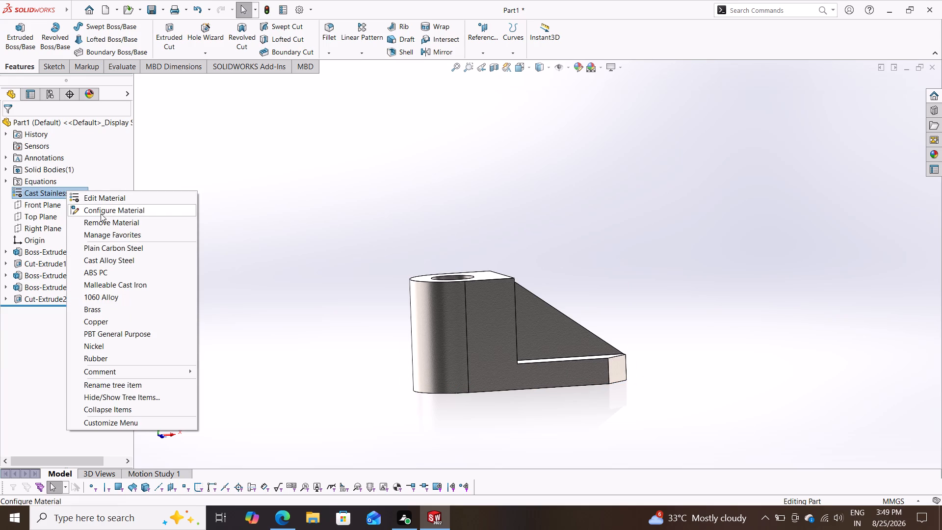
left_click(117, 252)
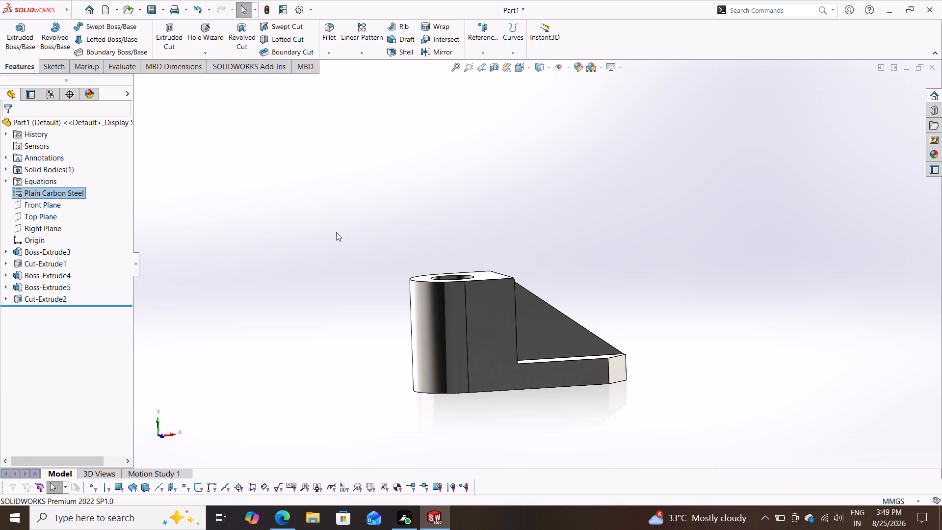
Inspect the part from several sides with the Plain Carbon Steel material applied.
middle_click_drag(530, 235, 448, 291)
middle_click_drag(344, 273, 374, 261)
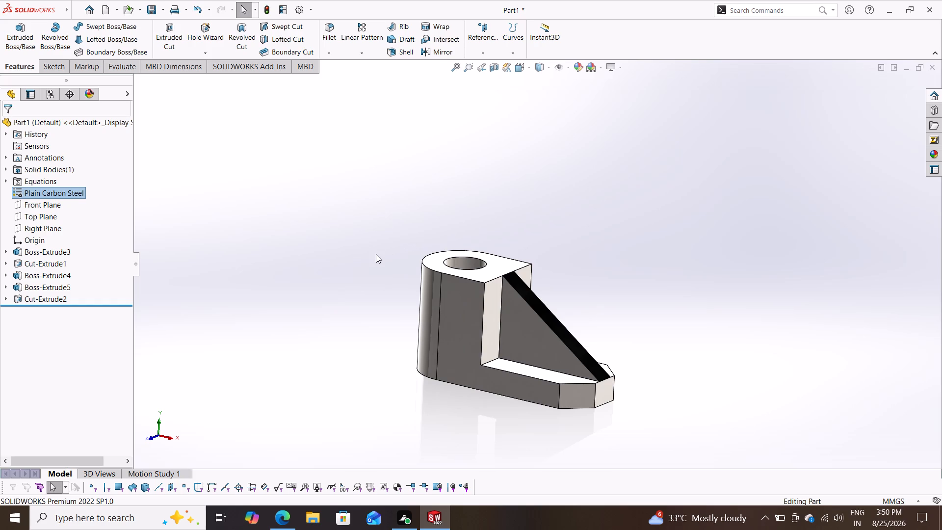
middle_click_drag(378, 252, 800, 254)
middle_click_drag(583, 246, 533, 240)
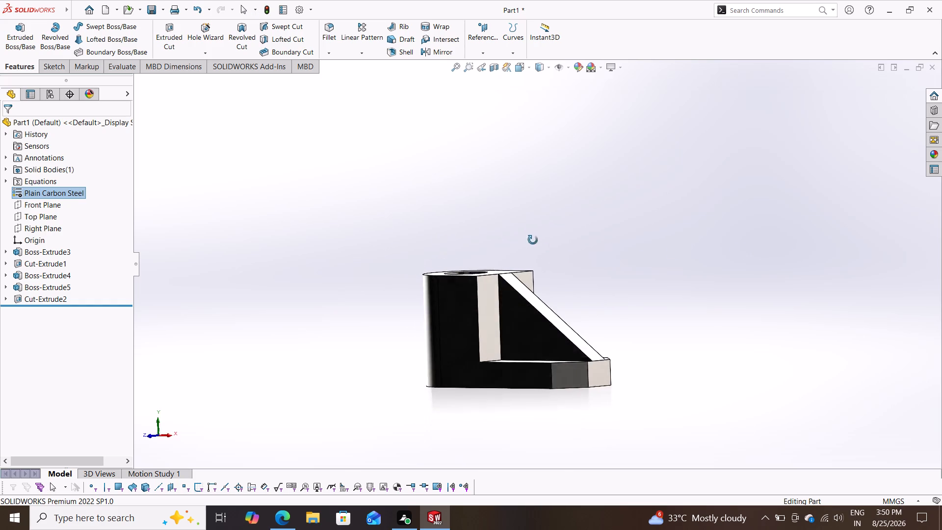
middle_click_drag(533, 240, 209, 279)
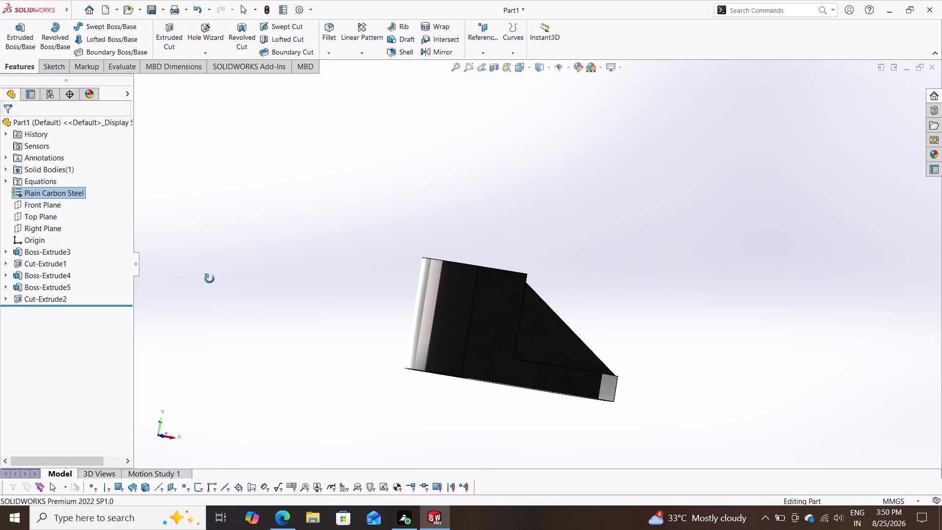
middle_click_drag(209, 279, 199, 275)
middle_click_drag(568, 224, 528, 266)
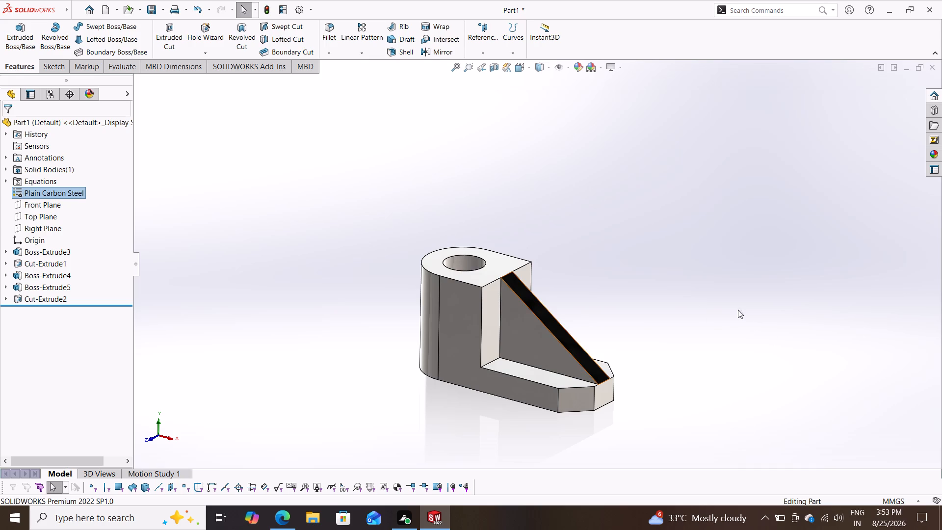
Save the part in the Documents folder as 25-08-04, in the SOLIDWORKS Part format.
left_click(162, 9)
left_click(163, 34)
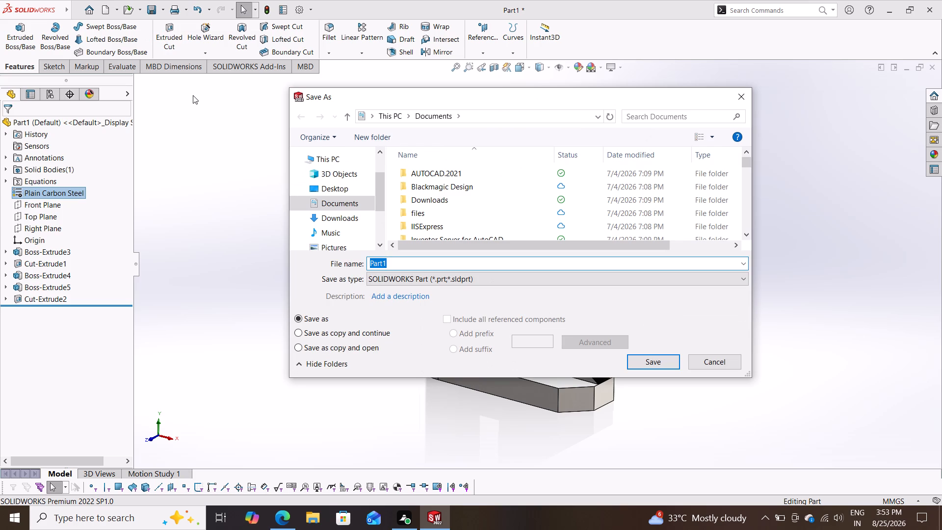
type("28")
key("minus")
key("BackSpace")
key("BackSpace")
key("BackSpace")
type("25")
key("minus")
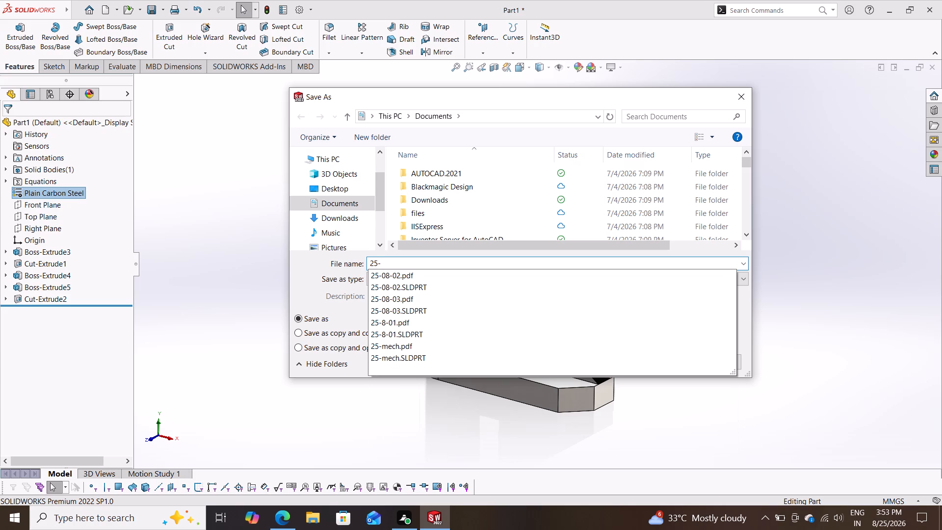
type("08-")
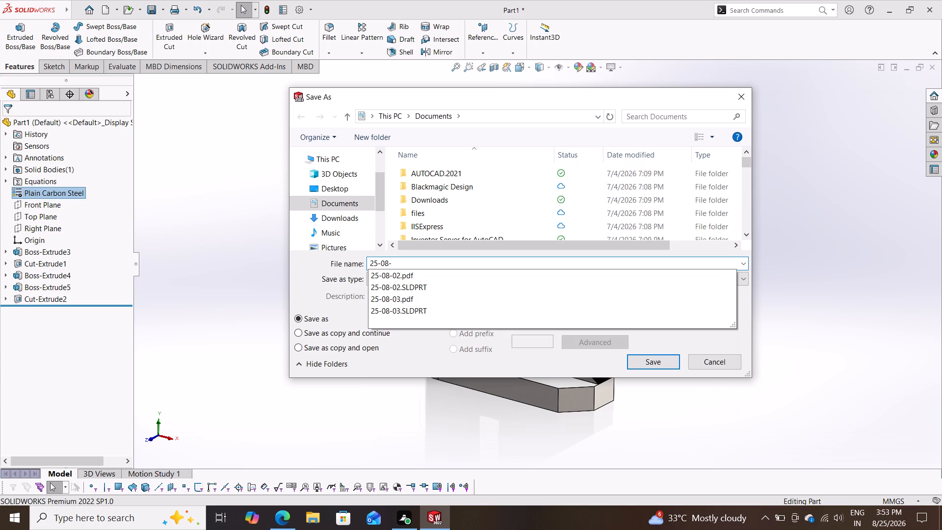
type("04")
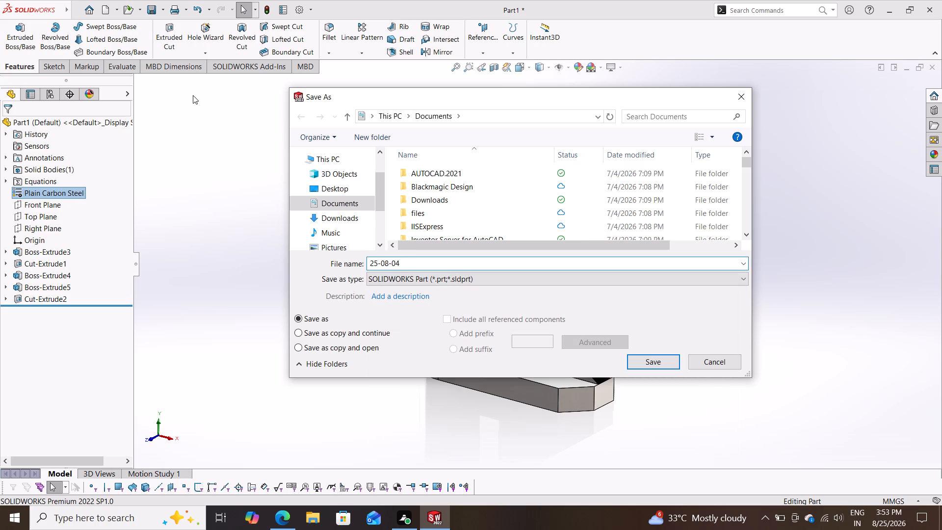
left_click(475, 277)
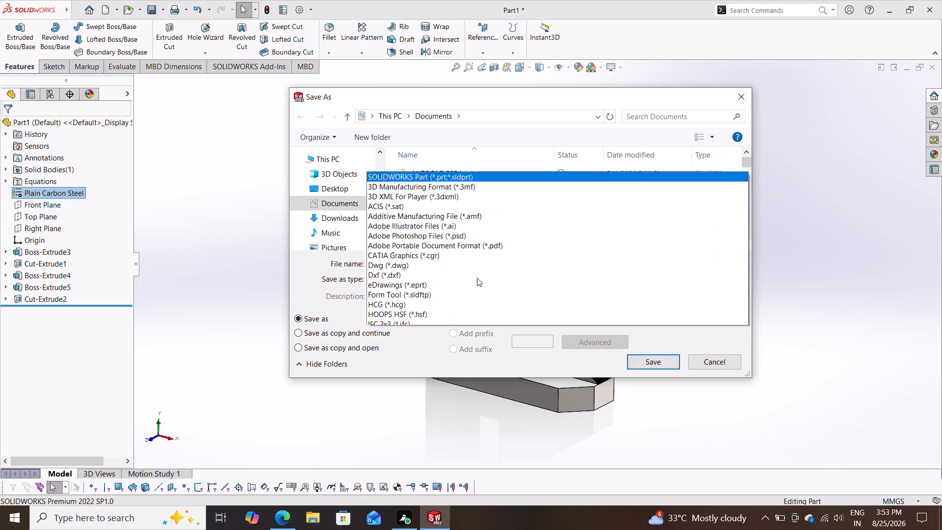
left_click(653, 365)
left_click(653, 365)
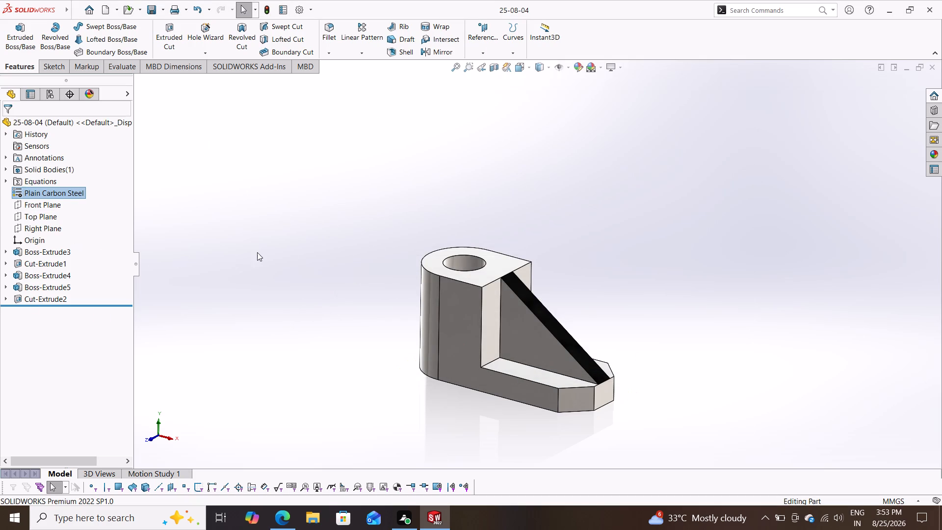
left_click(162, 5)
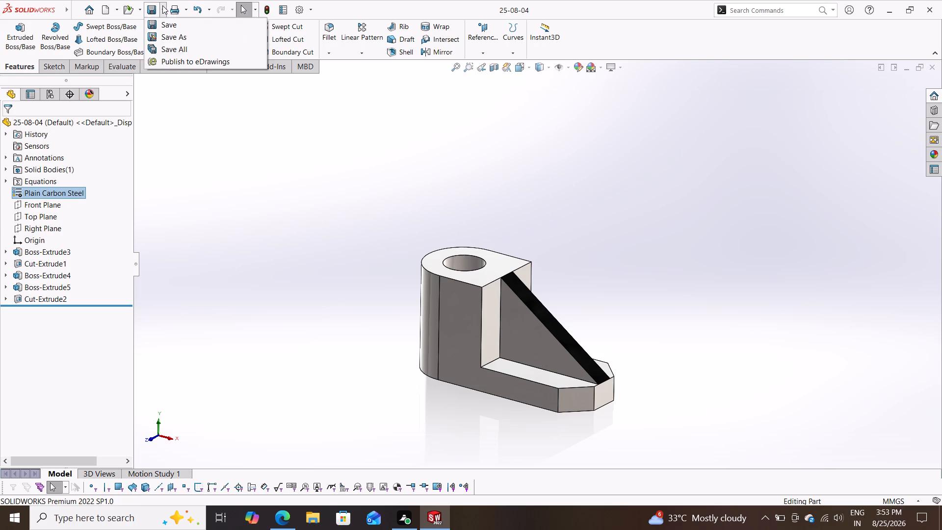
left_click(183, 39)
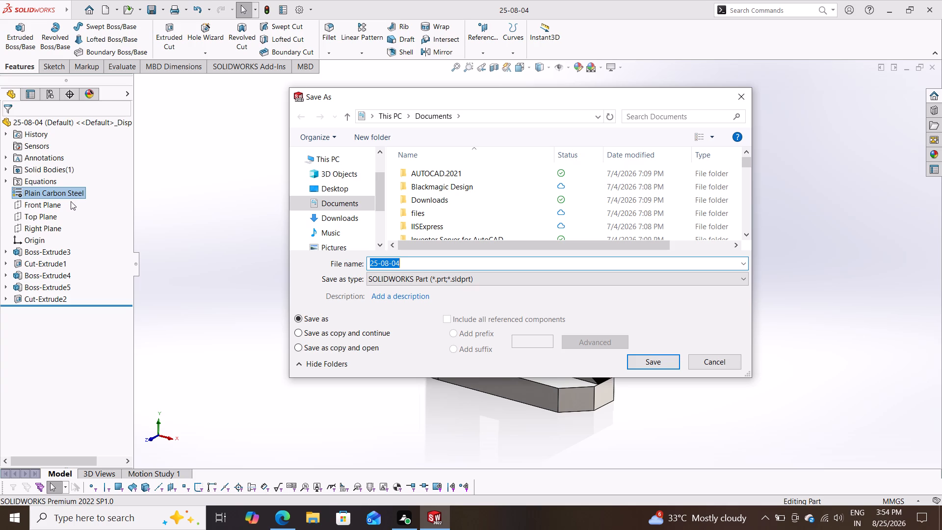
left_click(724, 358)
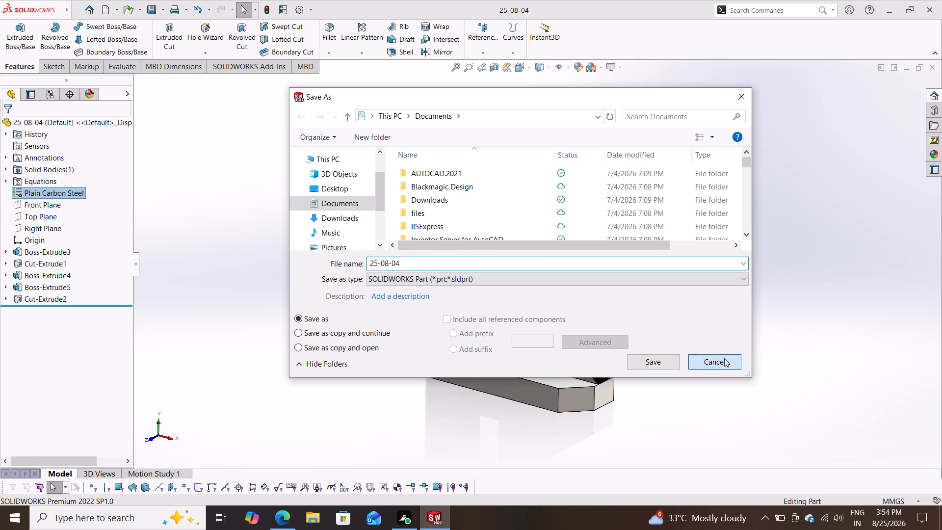
Apply the polished steel appearance from the Metal category to the whole part.
left_click(931, 151)
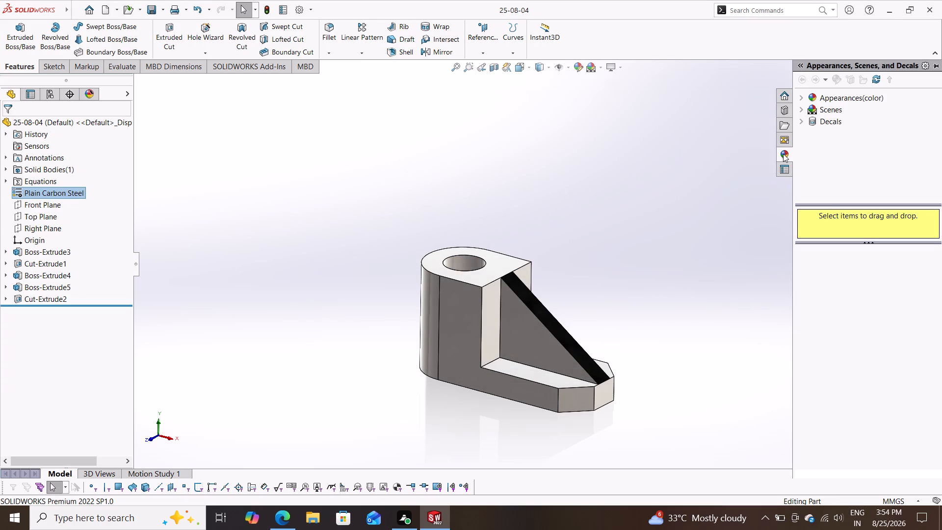
left_click(783, 154)
left_click(783, 154)
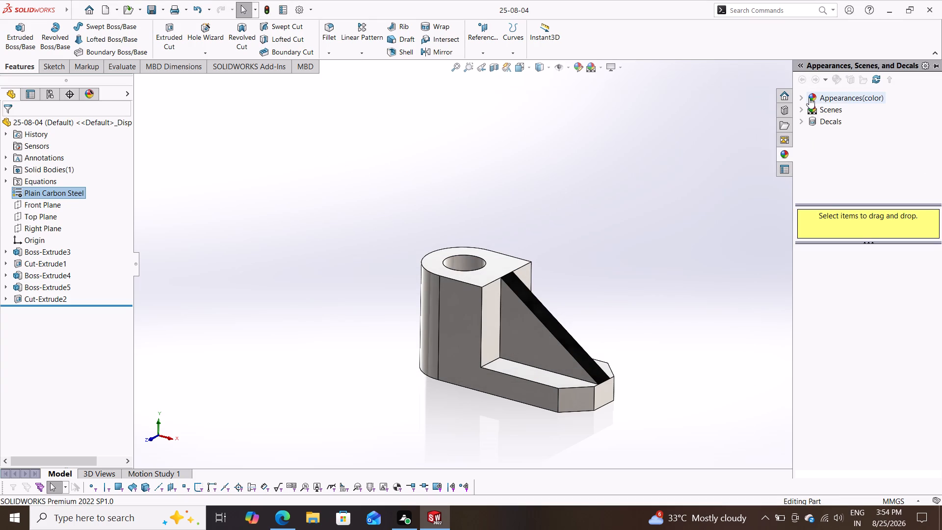
left_click(801, 96)
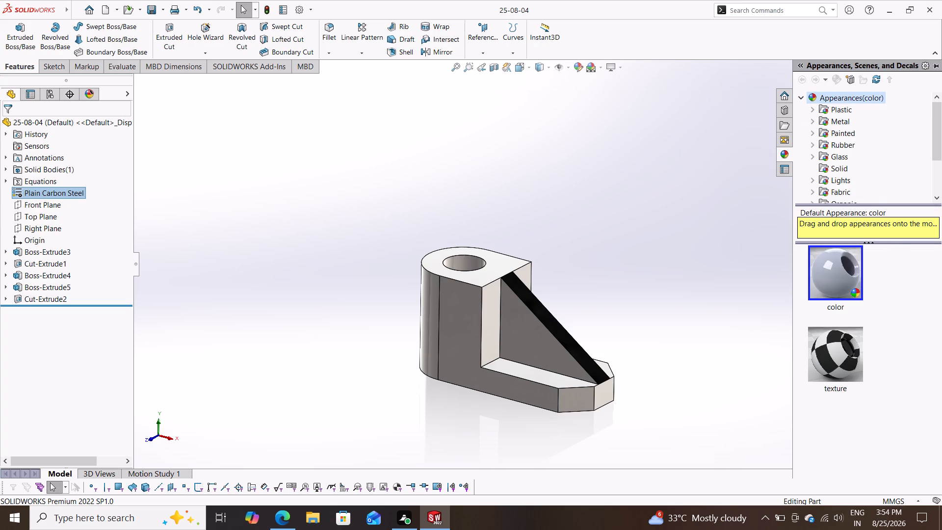
left_click(842, 121)
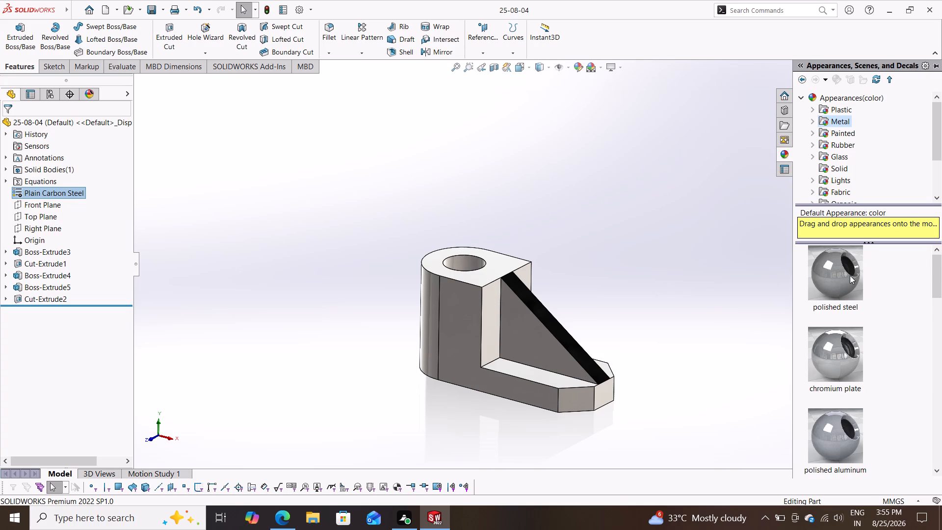
scroll(850, 275, "down", 1)
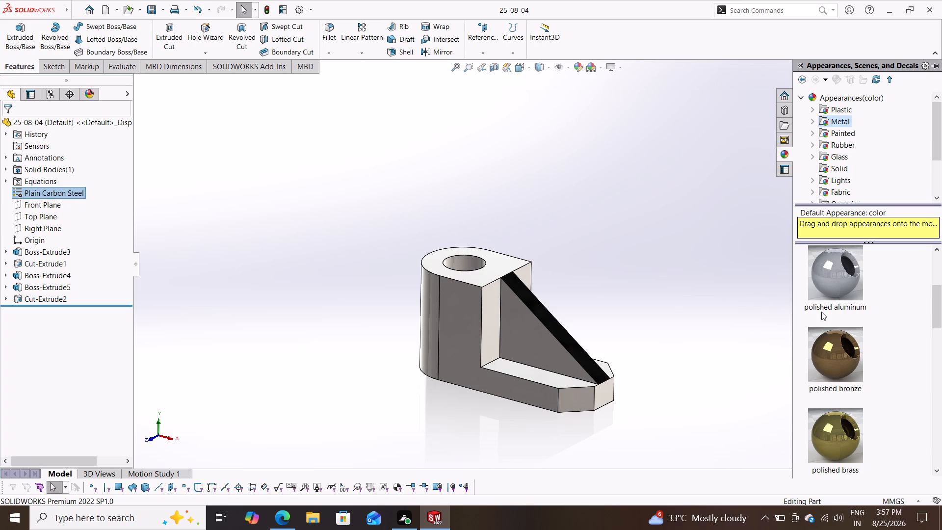
scroll(827, 283, "up", 5)
left_click_drag(839, 277, 677, 316)
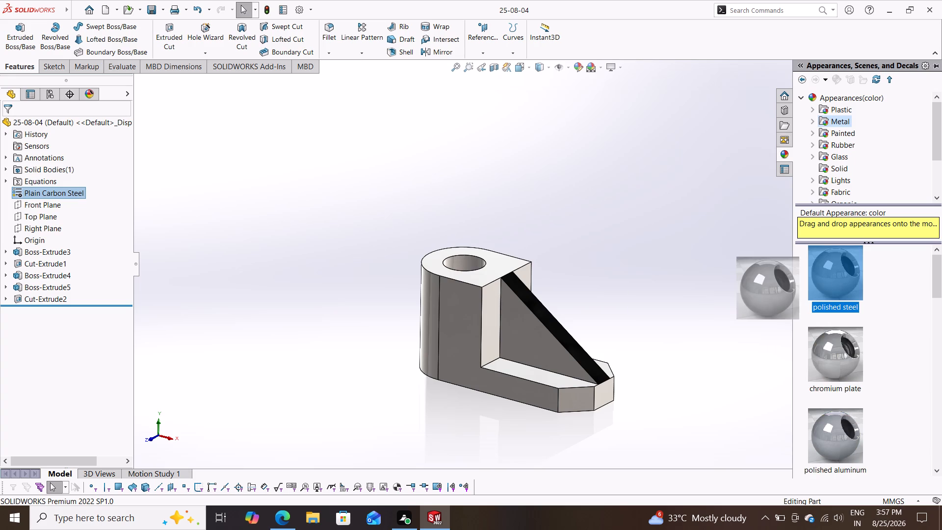
left_click_drag(677, 316, 527, 330)
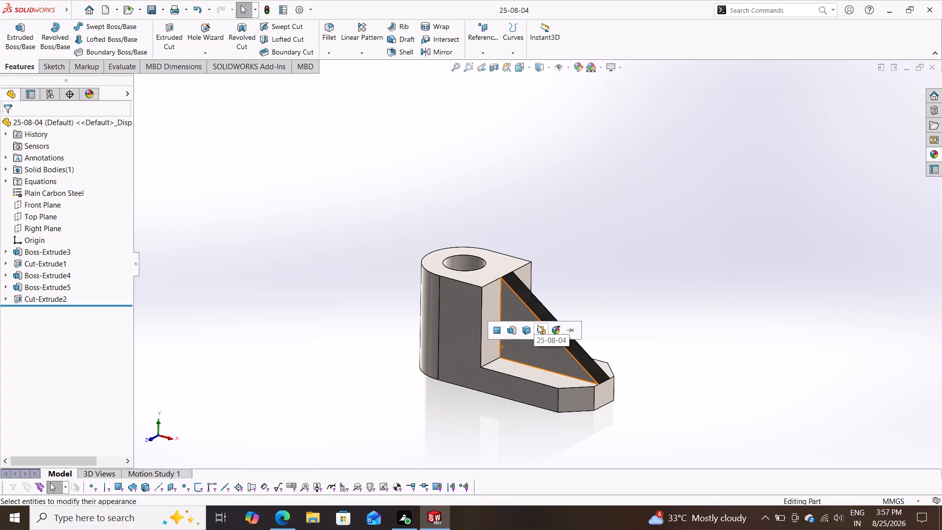
left_click(541, 325)
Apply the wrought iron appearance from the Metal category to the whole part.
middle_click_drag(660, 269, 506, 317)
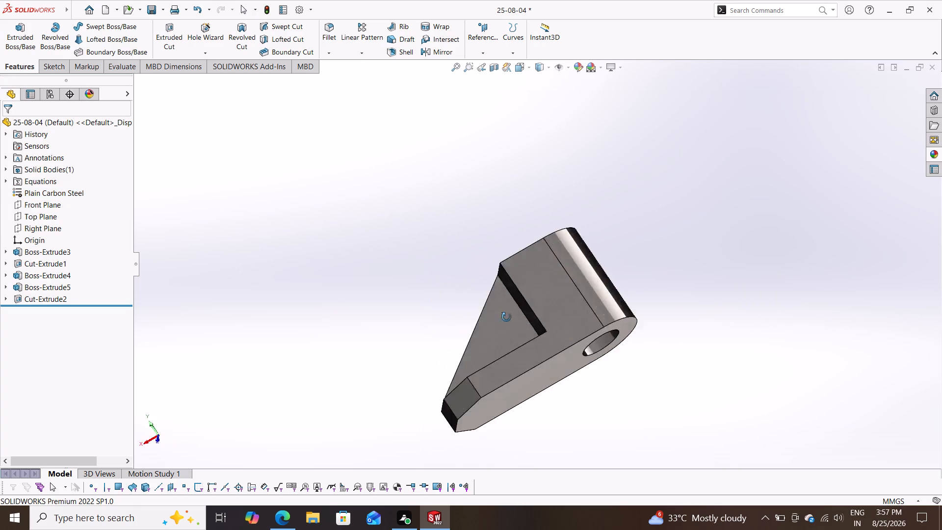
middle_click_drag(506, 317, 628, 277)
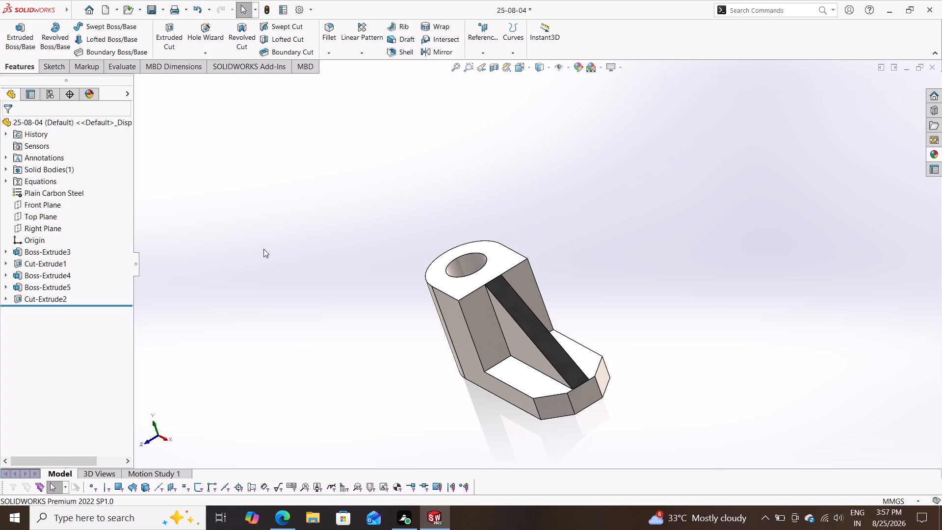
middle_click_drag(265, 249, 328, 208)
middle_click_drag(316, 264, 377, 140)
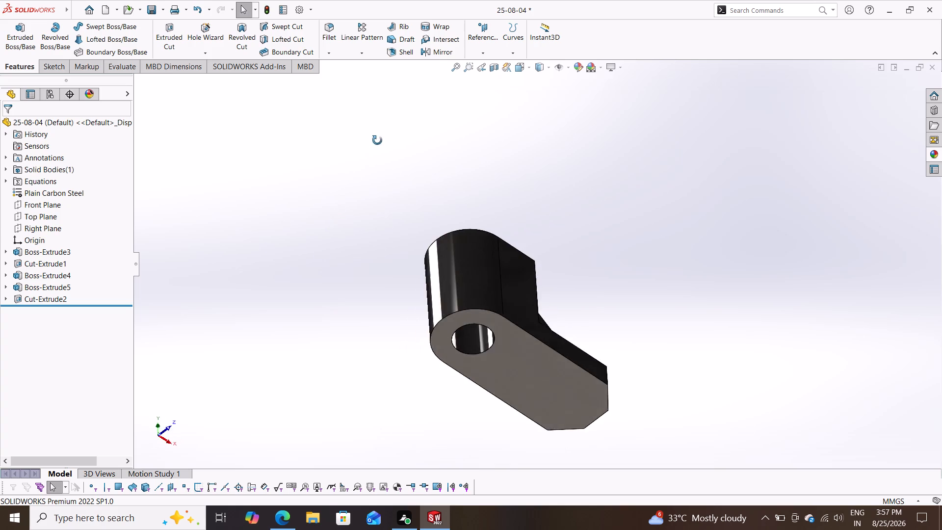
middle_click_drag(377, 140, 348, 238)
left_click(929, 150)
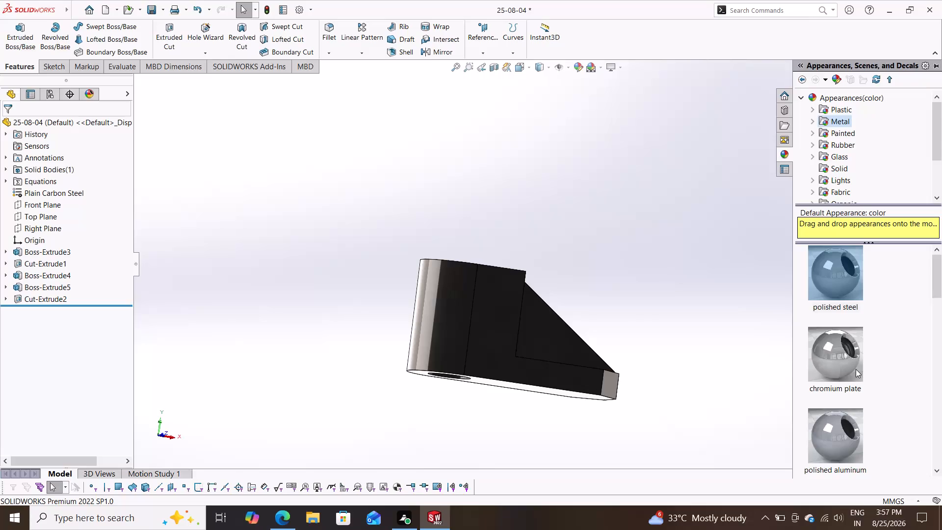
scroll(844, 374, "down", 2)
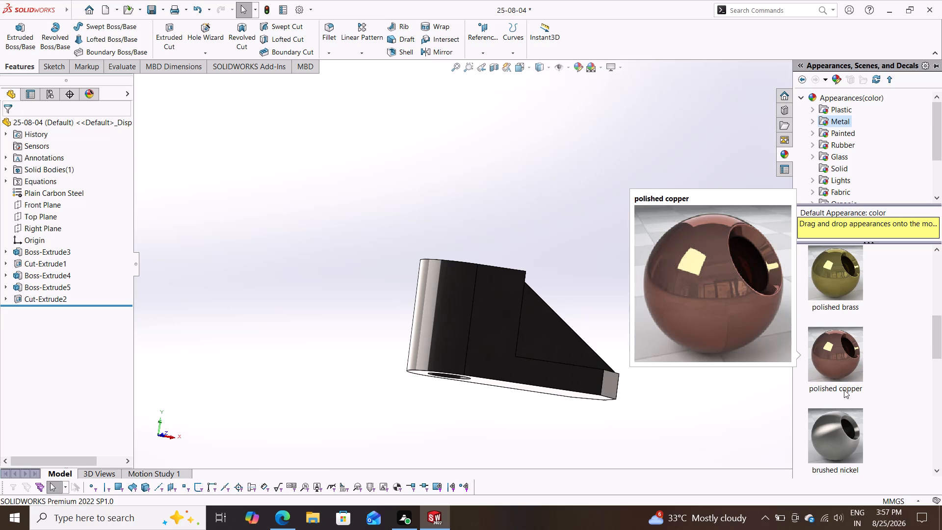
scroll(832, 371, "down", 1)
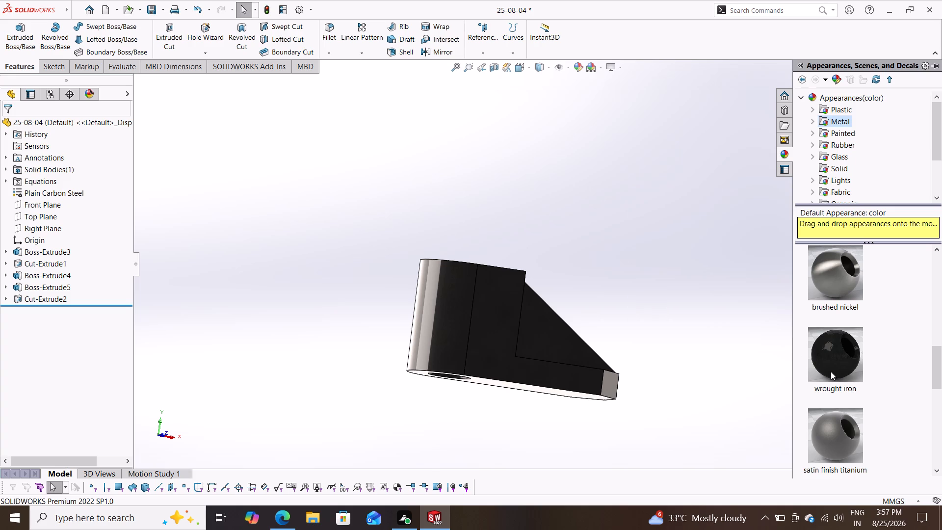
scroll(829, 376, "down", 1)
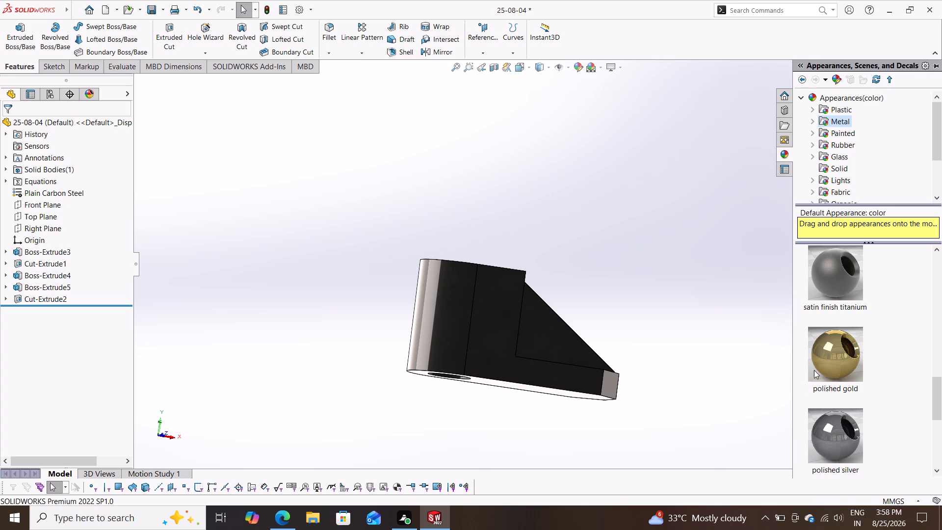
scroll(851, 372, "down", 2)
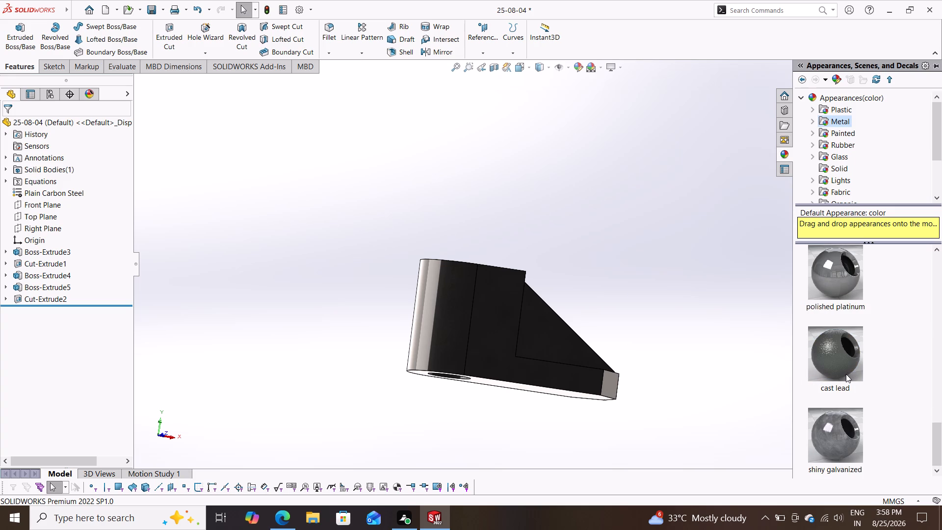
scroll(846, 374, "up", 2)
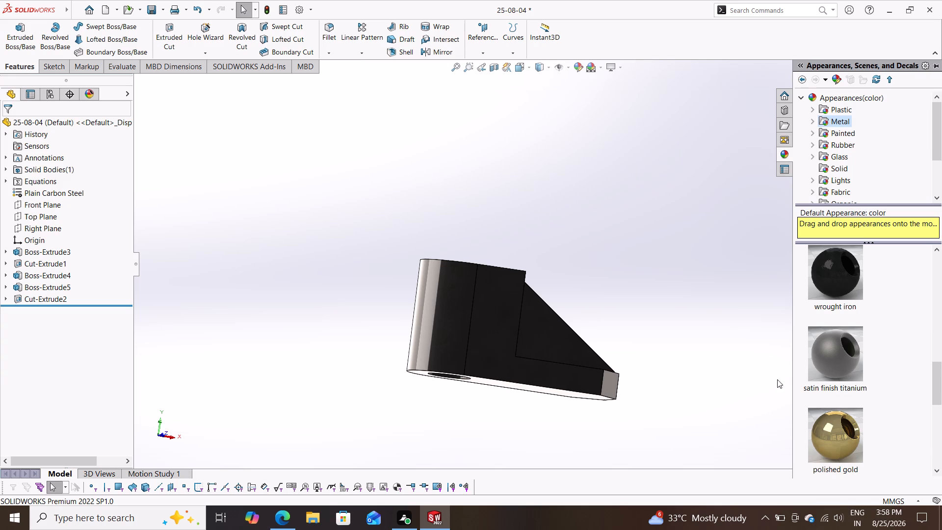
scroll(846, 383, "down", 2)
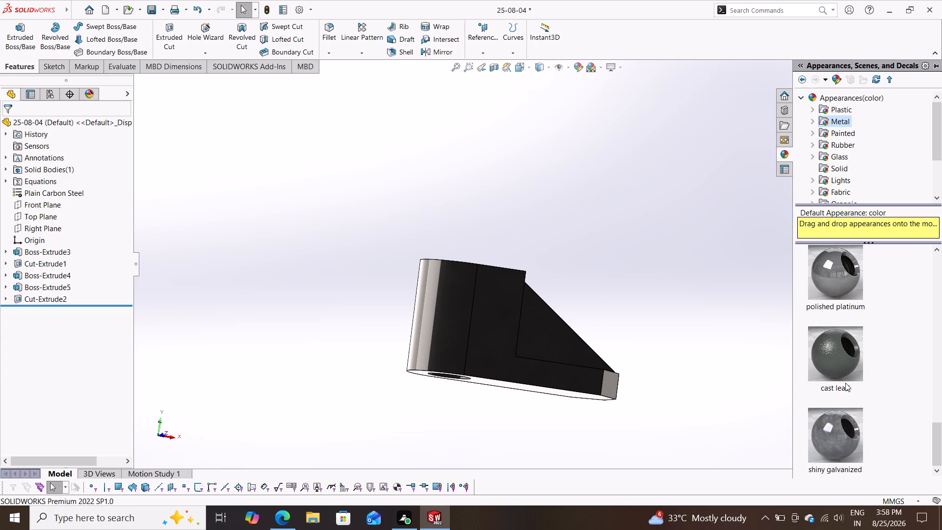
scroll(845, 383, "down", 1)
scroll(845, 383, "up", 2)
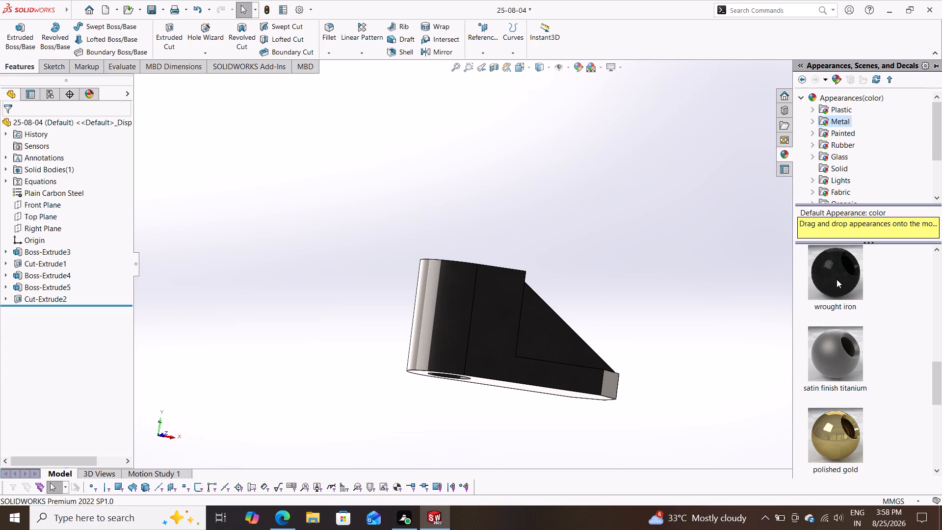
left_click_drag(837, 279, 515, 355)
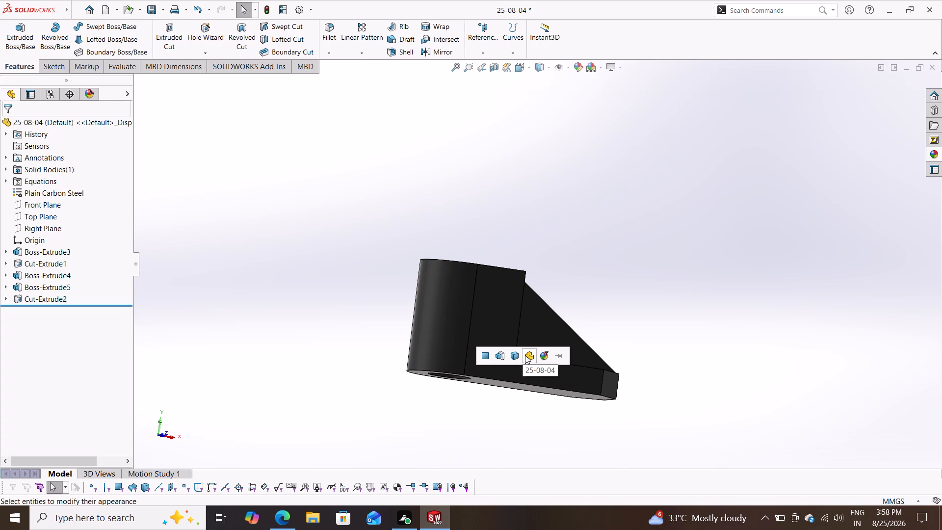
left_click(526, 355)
Replace the whole part's wrought iron appearance with a lighter, shiny one from the Metal category.
middle_click_drag(660, 322, 550, 395)
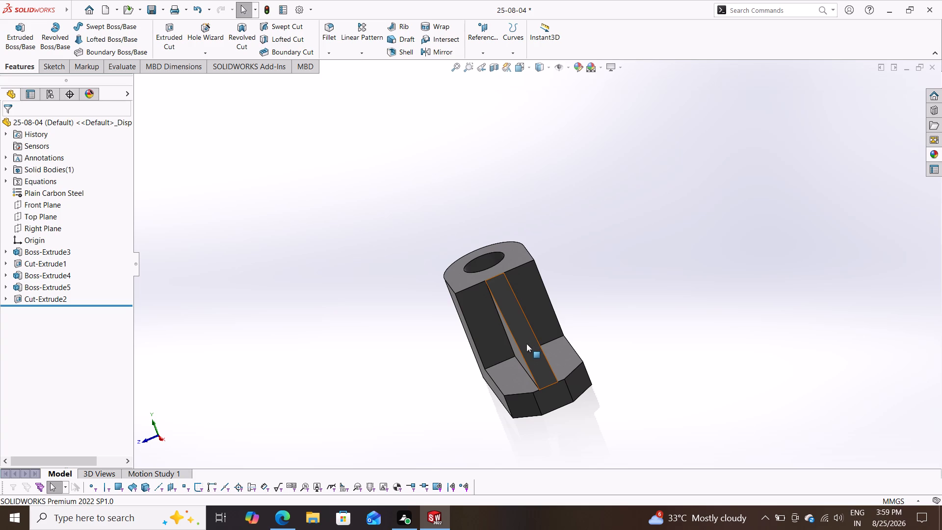
middle_click_drag(370, 362, 397, 343)
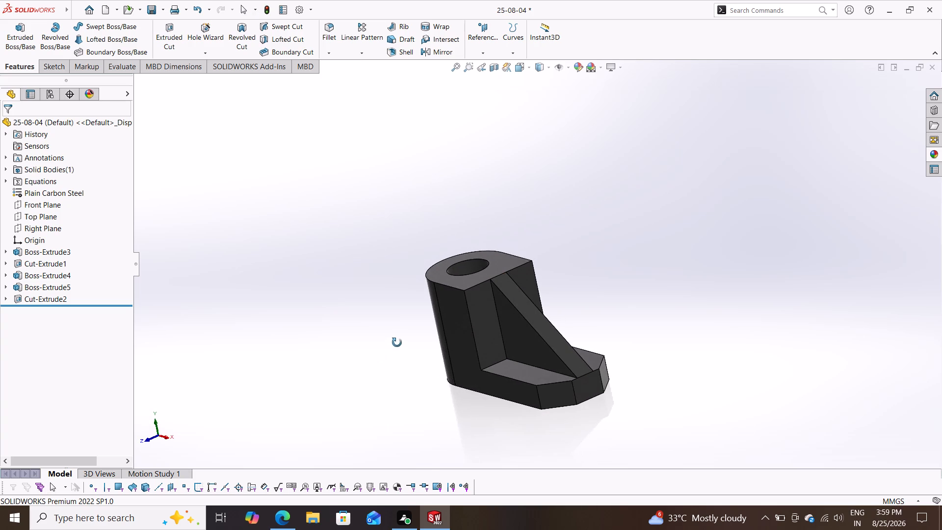
middle_click_drag(397, 343, 400, 339)
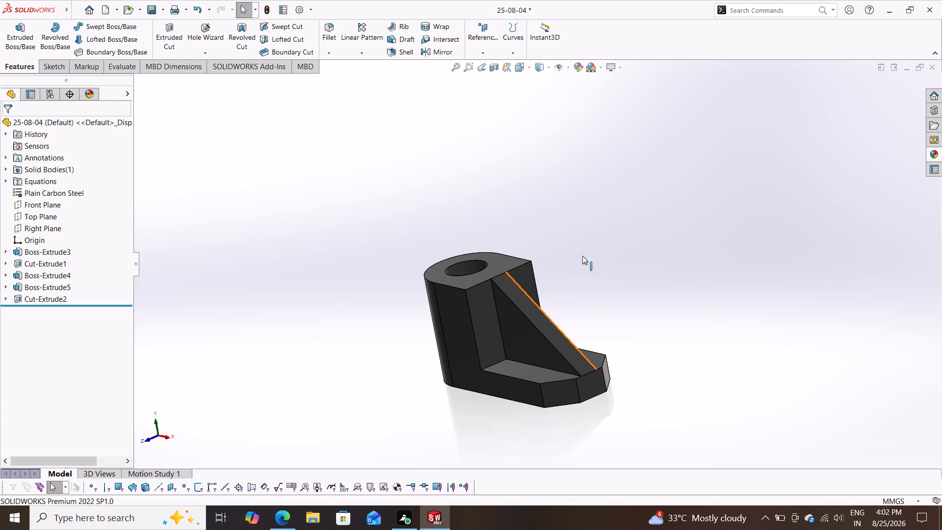
left_click(930, 151)
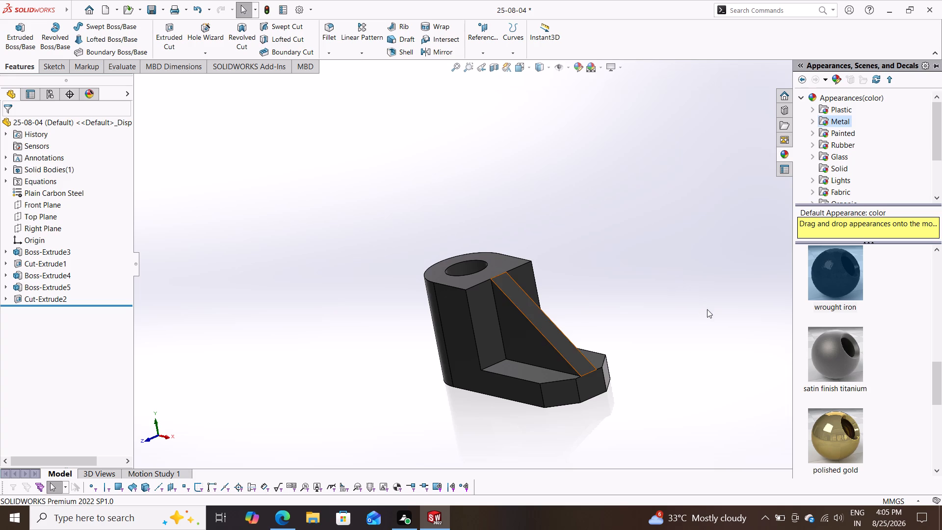
scroll(824, 349, "up", 2)
scroll(838, 345, "down", 4)
scroll(838, 345, "up", 4)
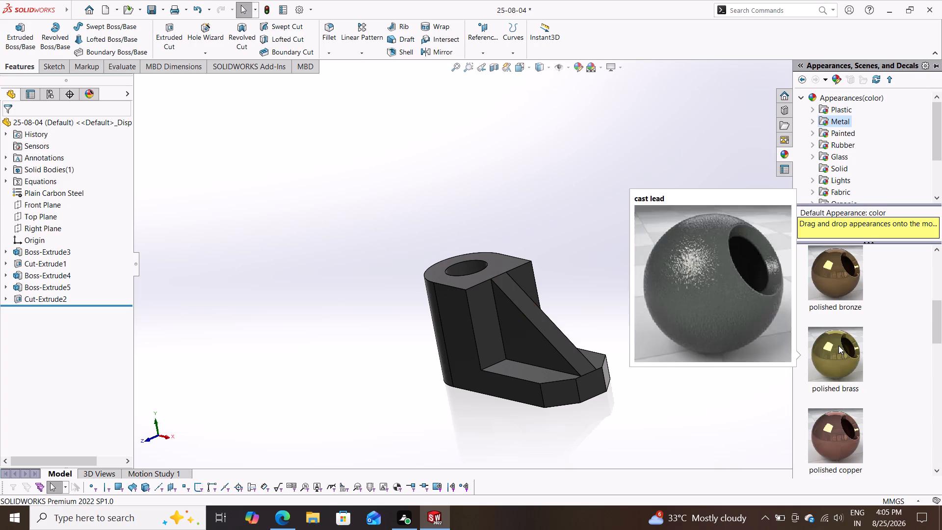
scroll(838, 345, "up", 4)
left_click_drag(844, 296, 509, 367)
left_click(521, 365)
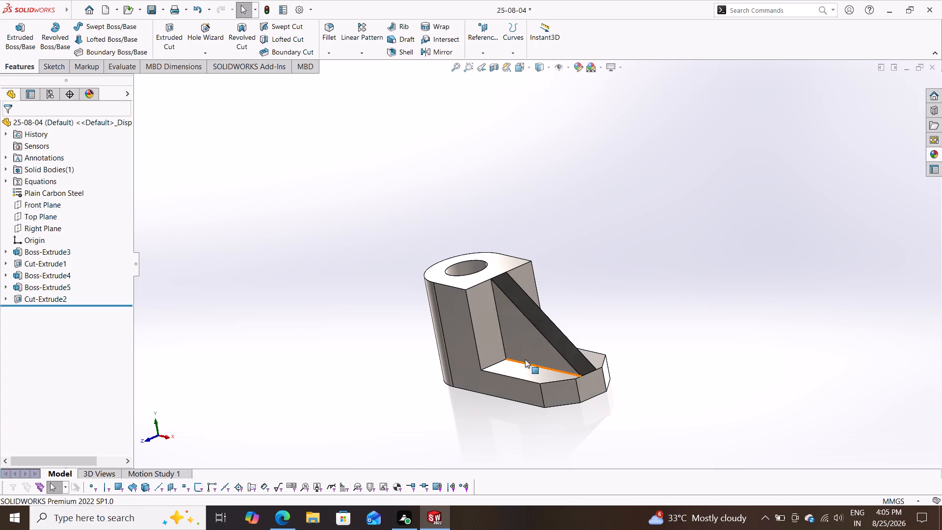
Save the part as a PDF named 25-08-04 in the Documents folder, using Adobe Portable Document Format.
left_click(162, 11)
left_click(162, 36)
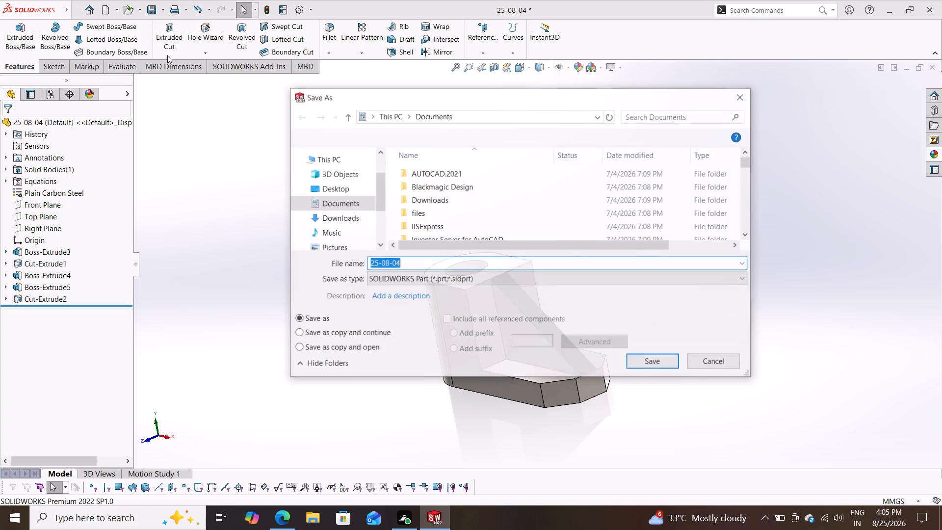
left_click(463, 286)
left_click(462, 280)
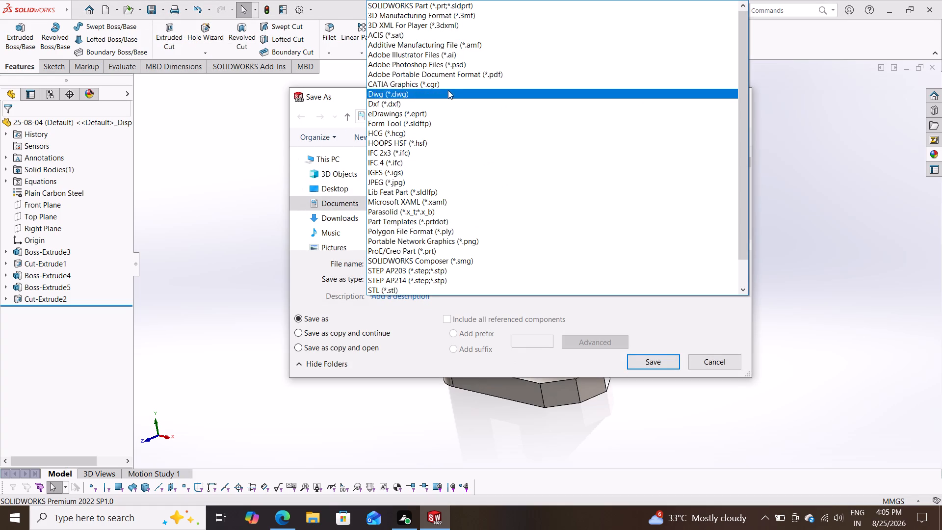
left_click(456, 74)
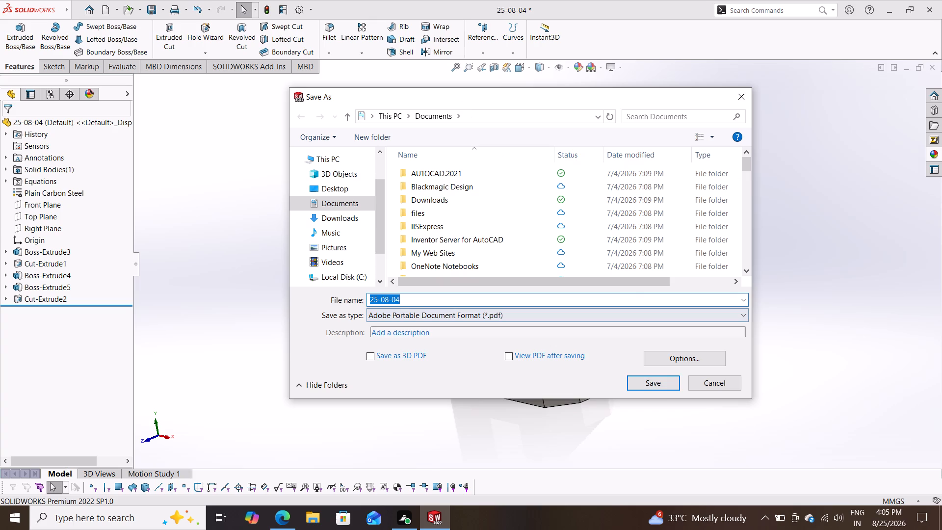
left_click(661, 387)
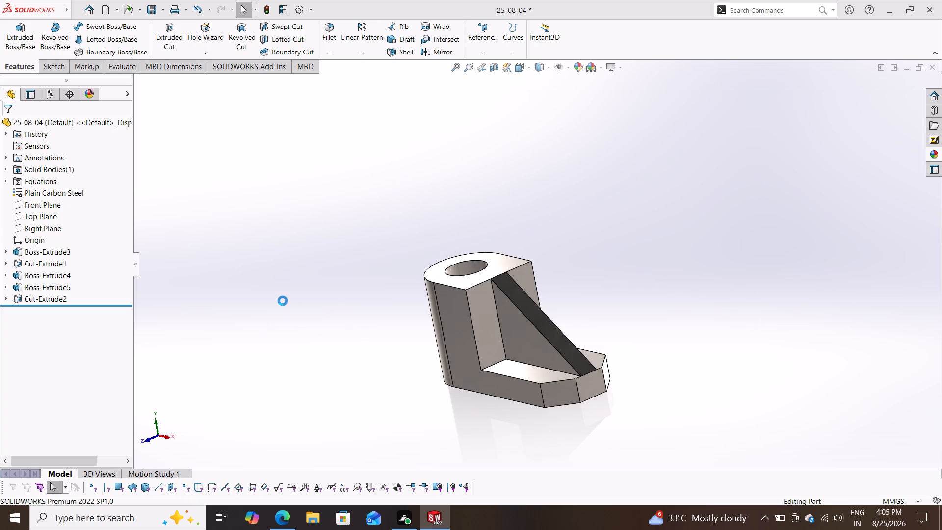